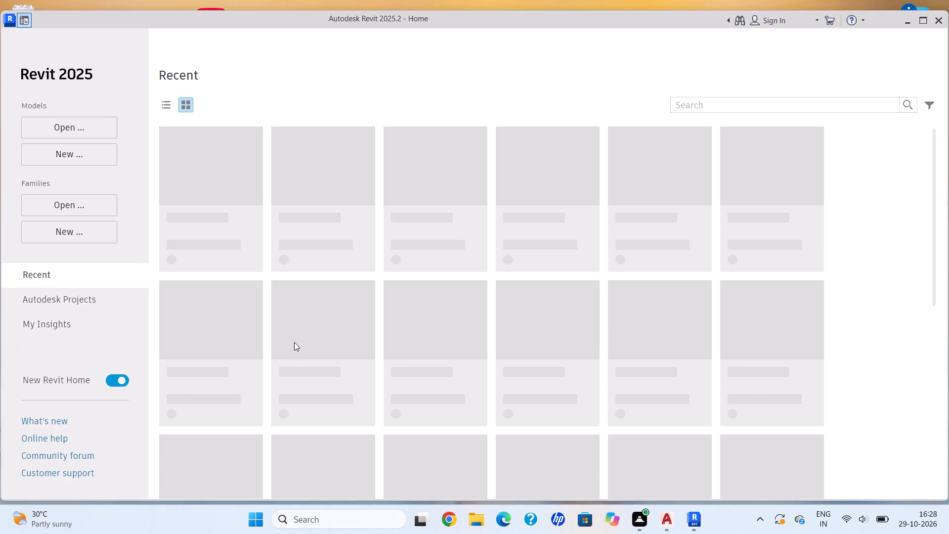
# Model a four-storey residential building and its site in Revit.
# Create a new project from the "default" template file in the English-Imperial templates folder.
pyautogui.click(84, 154)
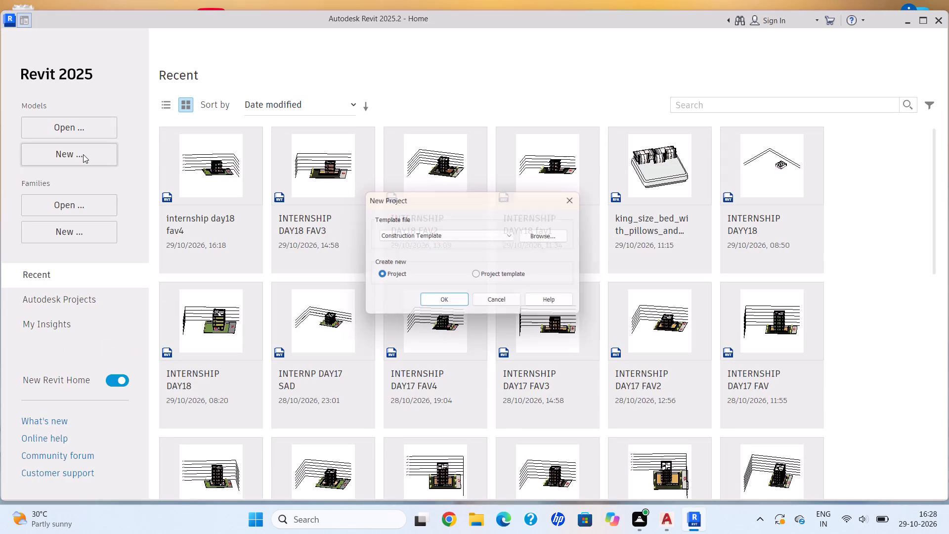
pyautogui.click(518, 234)
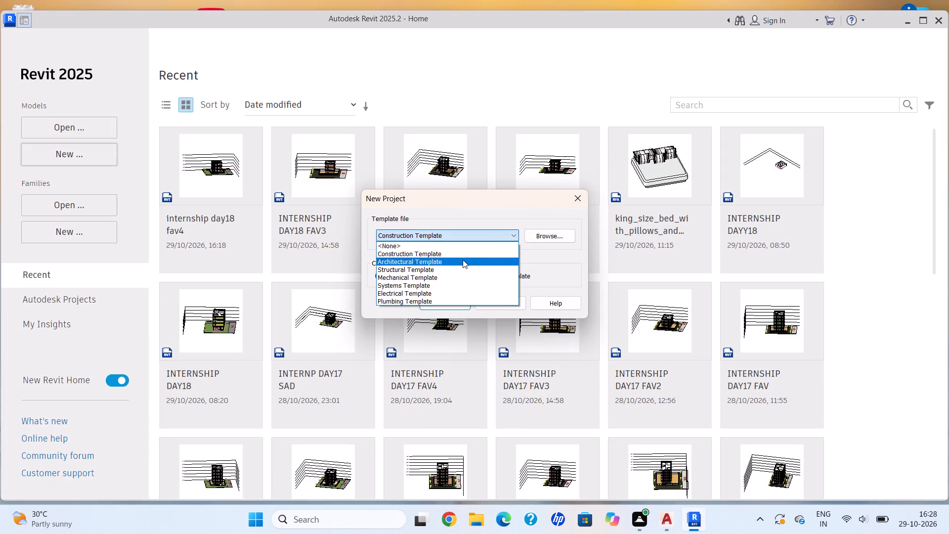
pyautogui.click(463, 260)
pyautogui.click(555, 243)
pyautogui.click(557, 238)
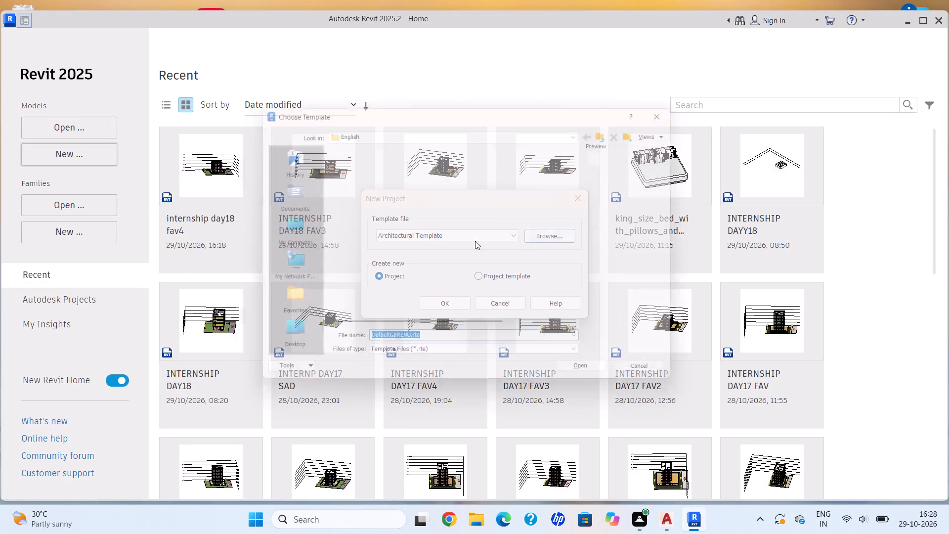
pyautogui.doubleClick(288, 196)
pyautogui.scroll(-4, 411, 246)
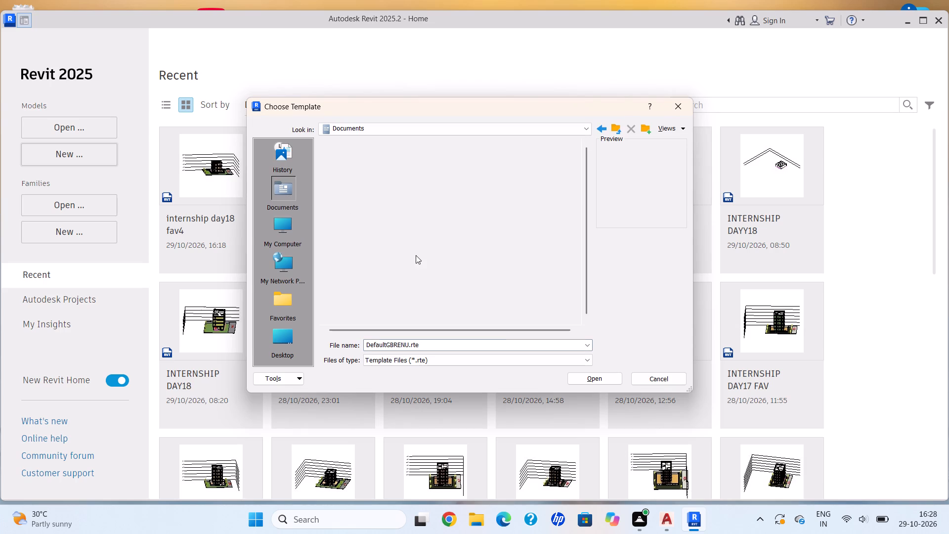
pyautogui.scroll(-8, 416, 255)
pyautogui.scroll(4, 386, 221)
pyautogui.click(596, 128)
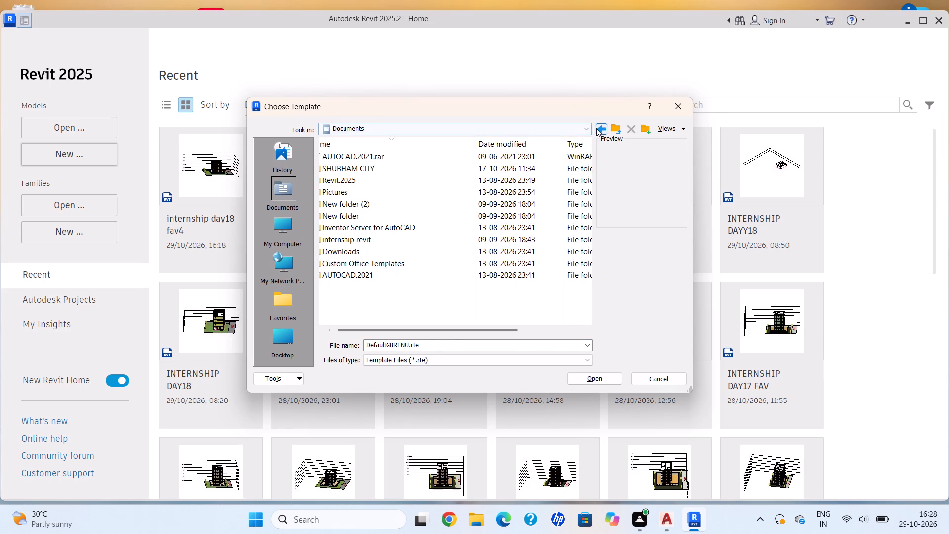
pyautogui.click(583, 127)
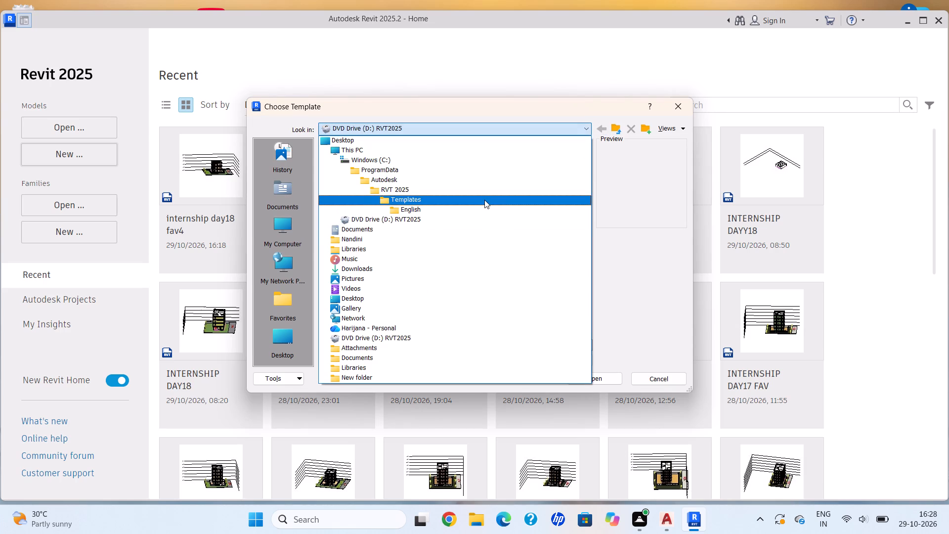
pyautogui.click(484, 188)
pyautogui.doubleClick(423, 164)
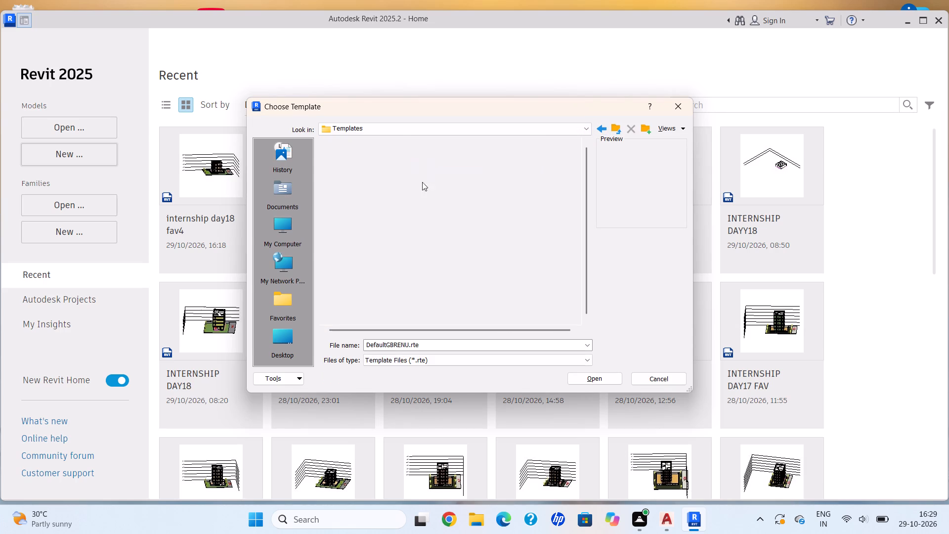
pyautogui.scroll(-7, 430, 262)
pyautogui.doubleClick(411, 272)
pyautogui.scroll(-7, 418, 249)
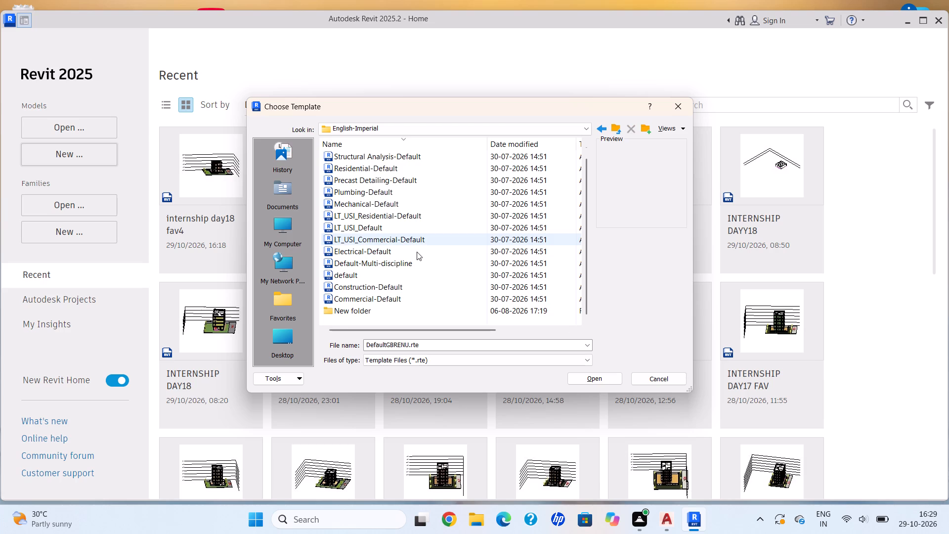
pyautogui.doubleClick(404, 275)
pyautogui.click(458, 299)
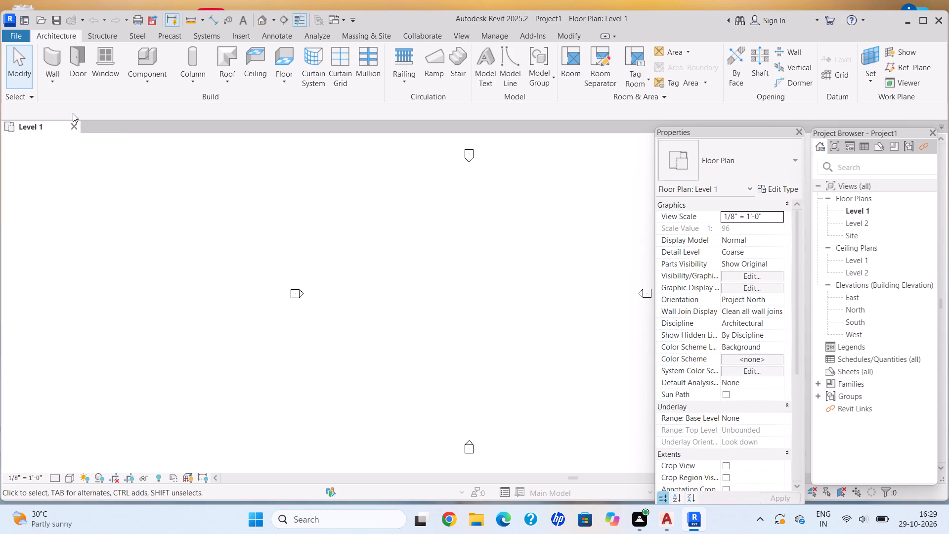
# Link the CAD drawing internship3535.dwg from Documents into the Level 1 floor plan, positioned Auto - Origin to Internal Origin.
pyautogui.click(236, 35)
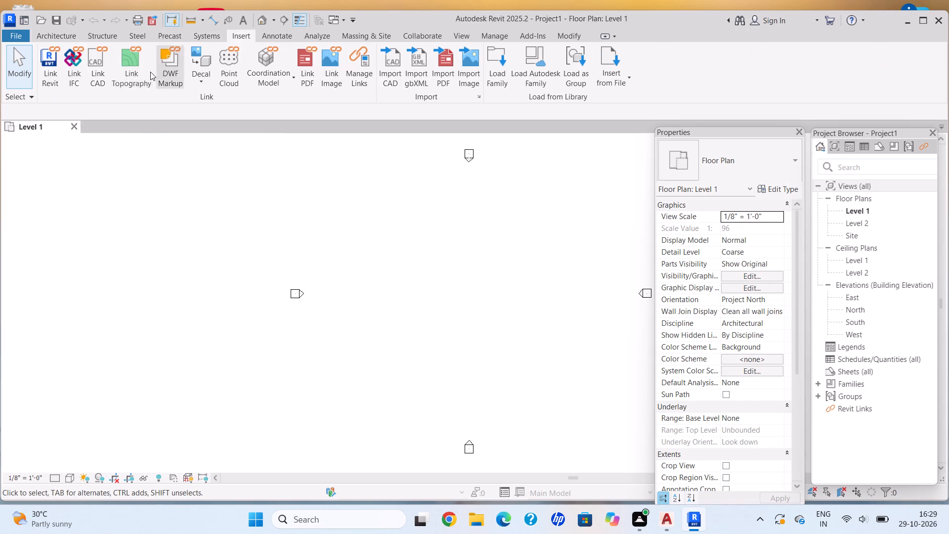
pyautogui.click(106, 78)
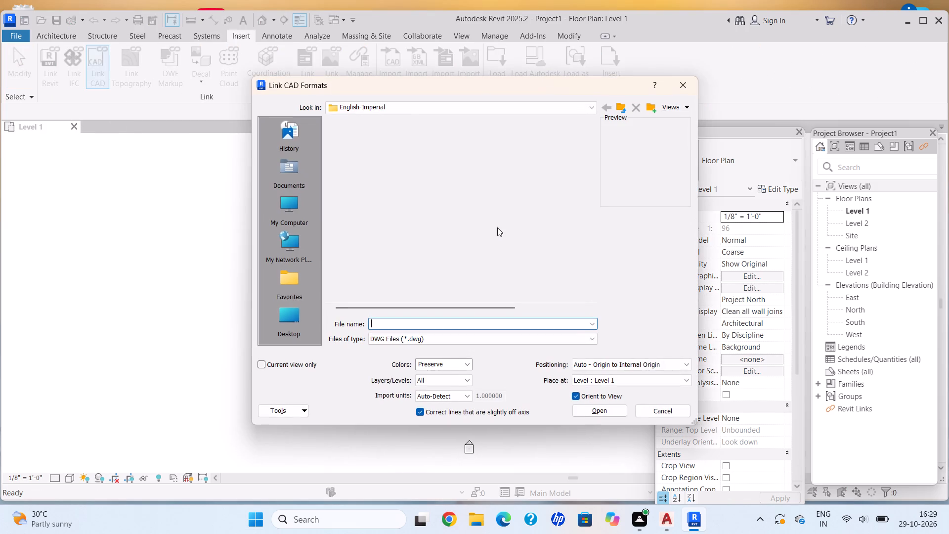
pyautogui.doubleClick(294, 177)
pyautogui.scroll(-3, 390, 230)
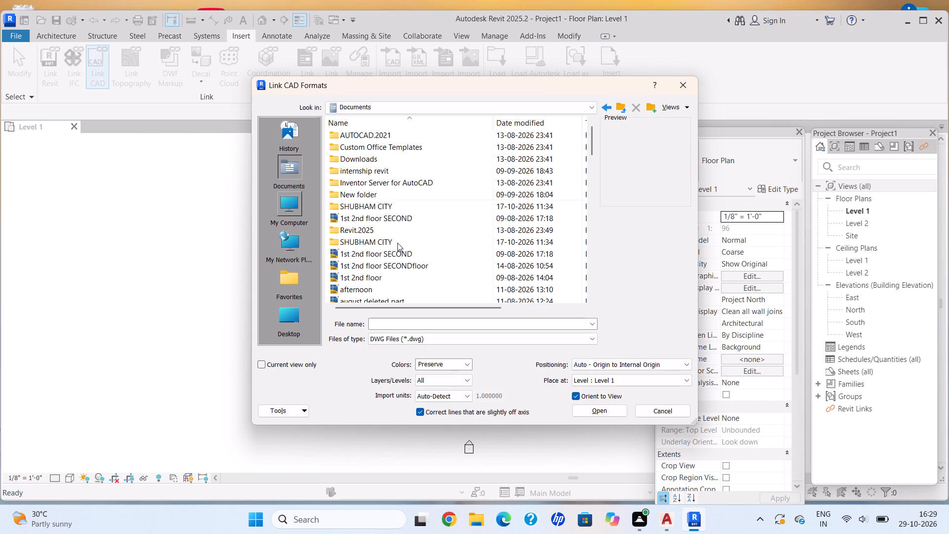
pyautogui.scroll(-17, 397, 243)
pyautogui.scroll(2, 395, 242)
pyautogui.click(392, 240)
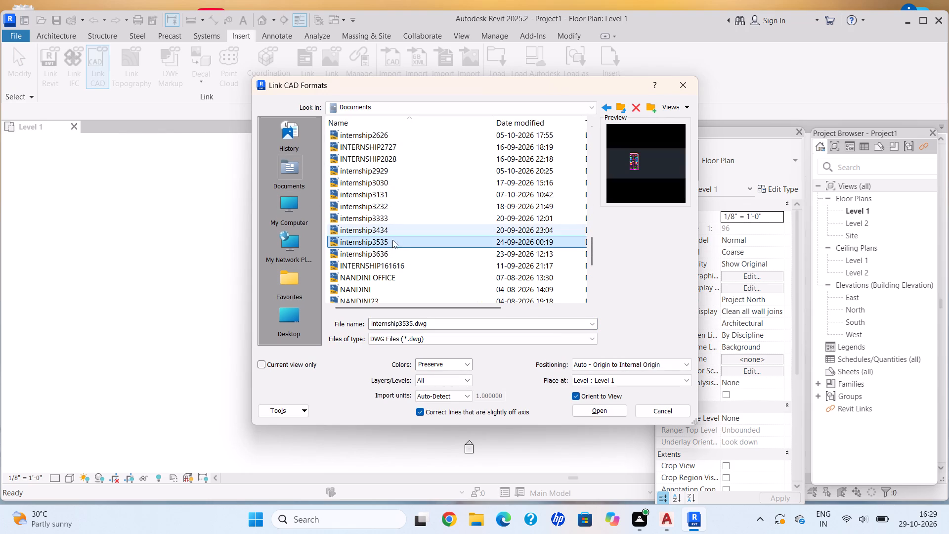
pyautogui.click(605, 411)
# Examine the room layout of the linked house plan in the Level 1 floor plan.
pyautogui.scroll(7, 532, 263)
pyautogui.click(570, 182)
pyautogui.scroll(9, 553, 184)
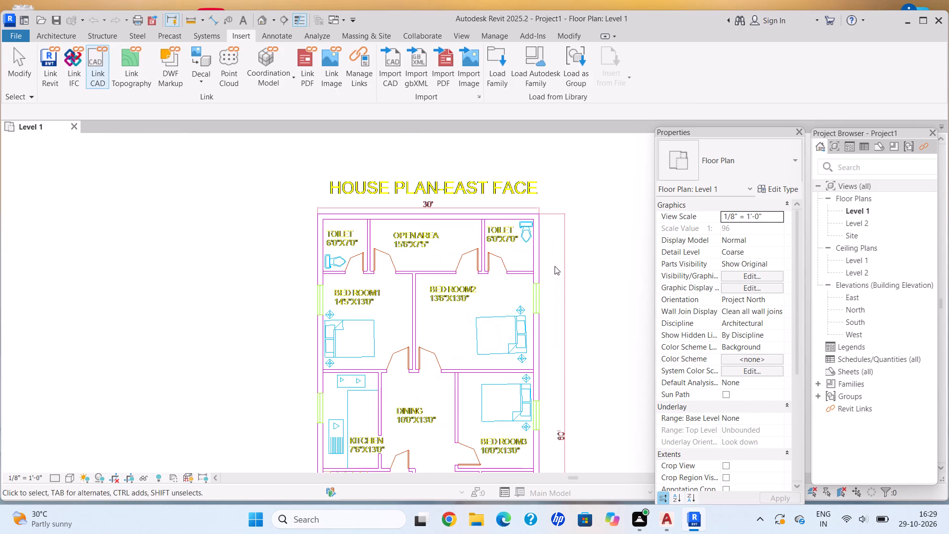
pyautogui.moveTo(559, 275); pyautogui.dragTo(392, 222, button='middle')
pyautogui.scroll(-1, 380, 268)
pyautogui.moveTo(380, 269); pyautogui.dragTo(388, 261, button='middle')
pyautogui.middleClick(401, 237)
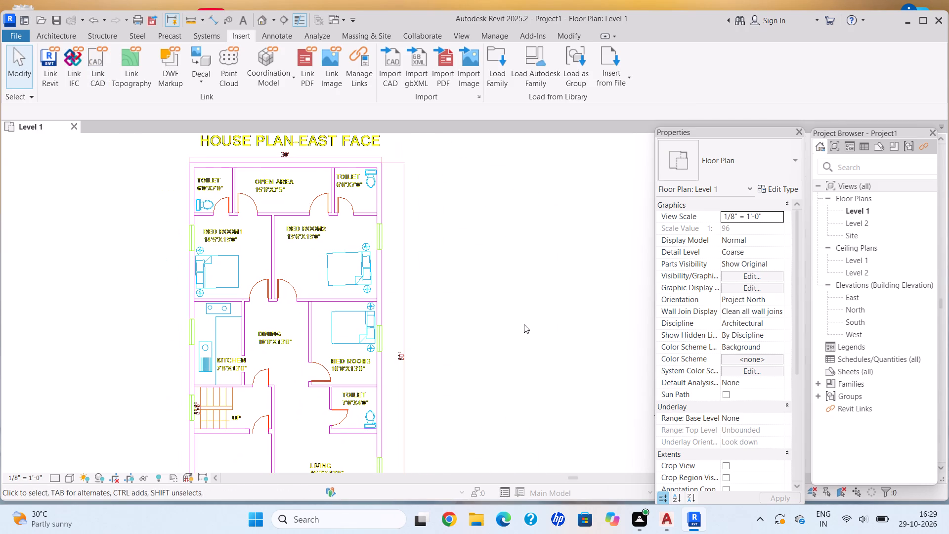
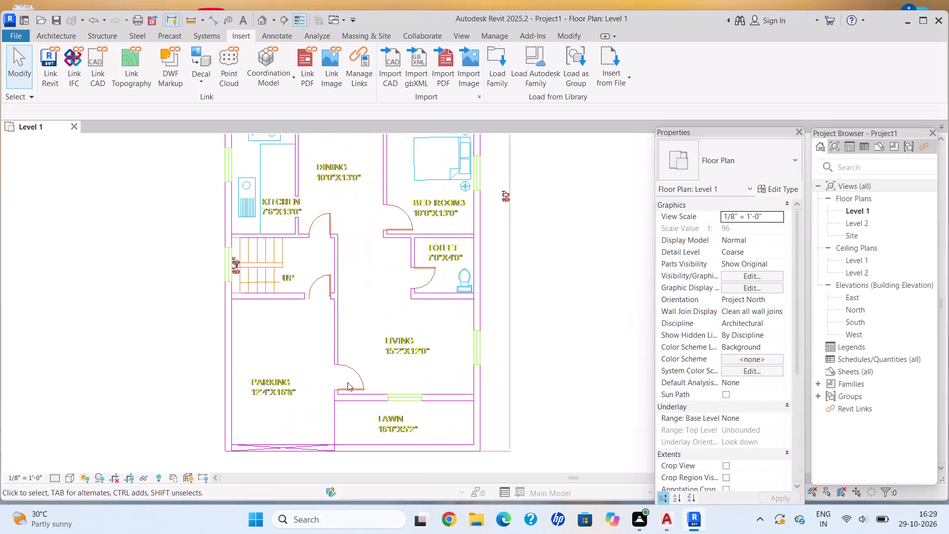
# Look over the full extent of the linked house plan in the Level 1 floor plan.
pyautogui.scroll(-1, 347, 389)
pyautogui.moveTo(347, 389); pyautogui.dragTo(291, 389, button='middle')
pyautogui.scroll(-1, 307, 389)
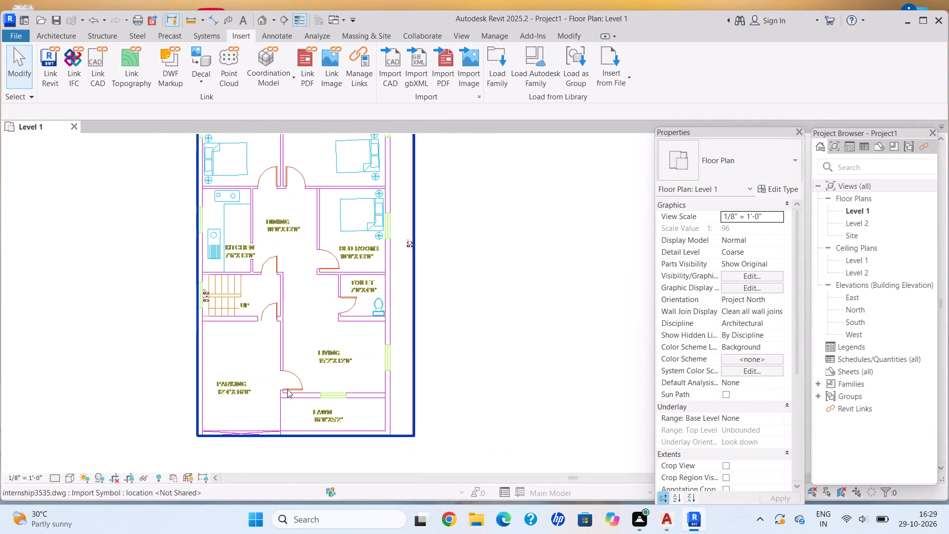
pyautogui.scroll(-1, 344, 367)
pyautogui.moveTo(344, 367); pyautogui.dragTo(272, 385, button='middle')
pyautogui.scroll(-4, 271, 379)
pyautogui.moveTo(271, 379); pyautogui.dragTo(282, 379, button='middle')
pyautogui.moveTo(294, 377); pyautogui.dragTo(300, 374, button='middle')
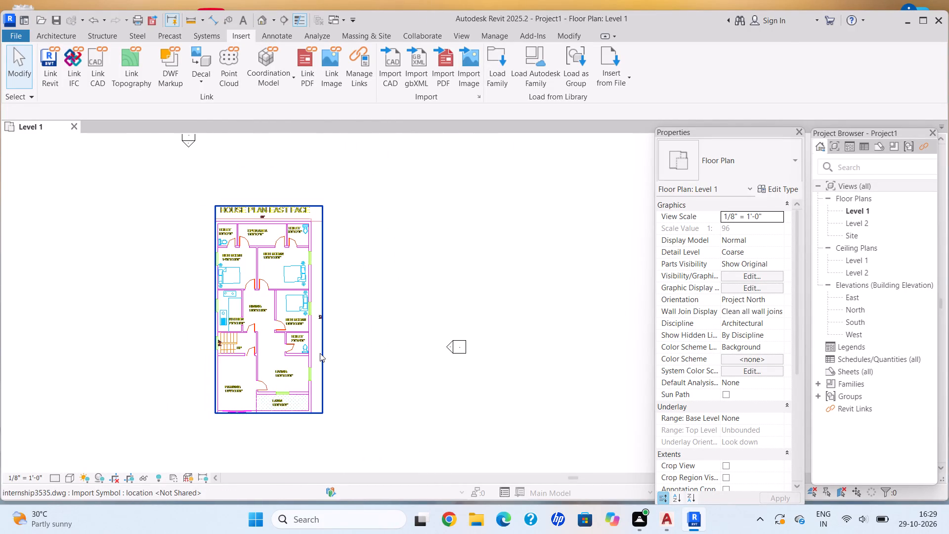
# Start a Basic Wall of type Generic - 8" and set its structure layer thickness to 9".
pyautogui.click(43, 39)
pyautogui.click(58, 81)
pyautogui.click(69, 107)
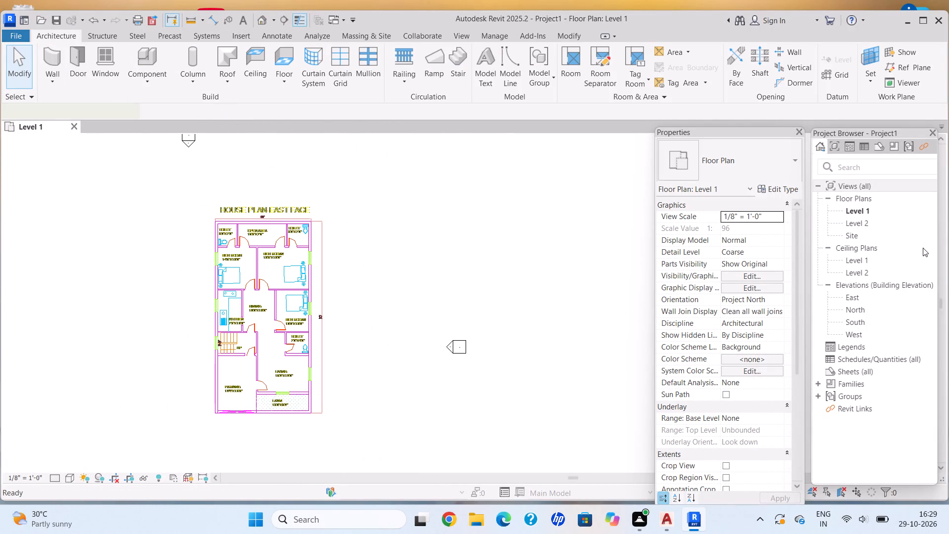
pyautogui.click(760, 176)
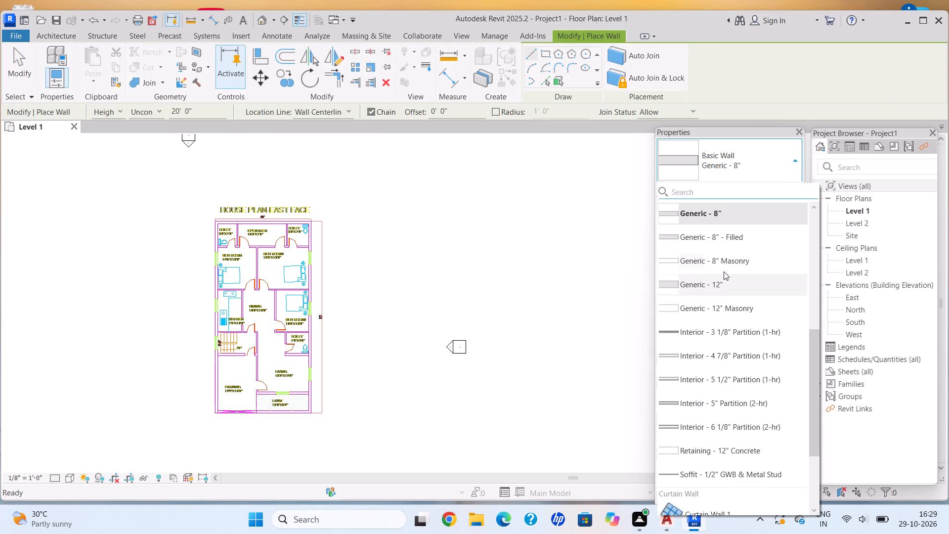
pyautogui.click(730, 216)
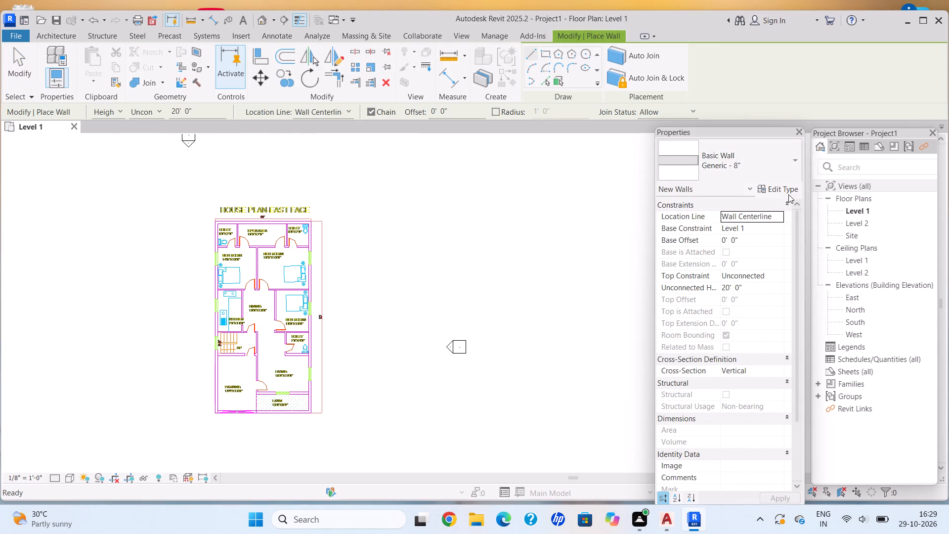
pyautogui.click(796, 188)
pyautogui.click(692, 189)
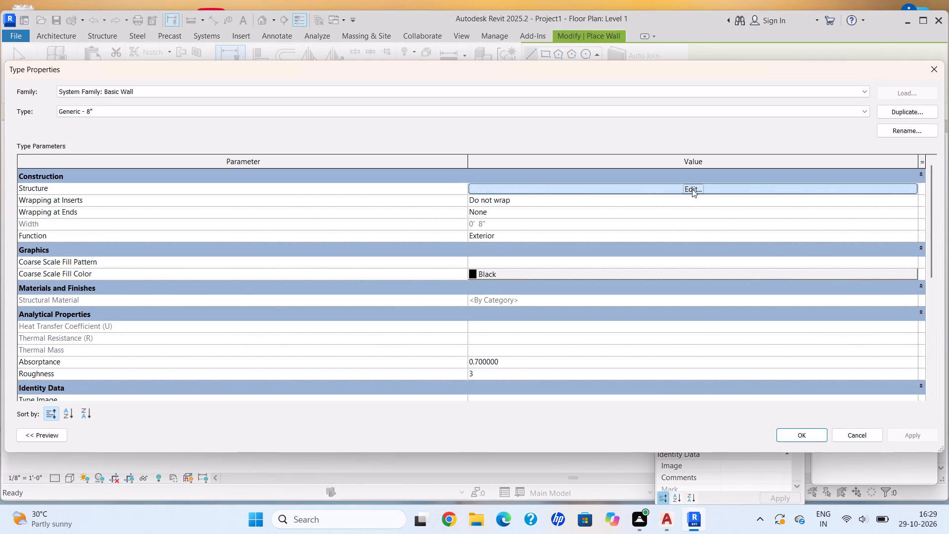
pyautogui.click(455, 187)
pyautogui.press('BackSpace')
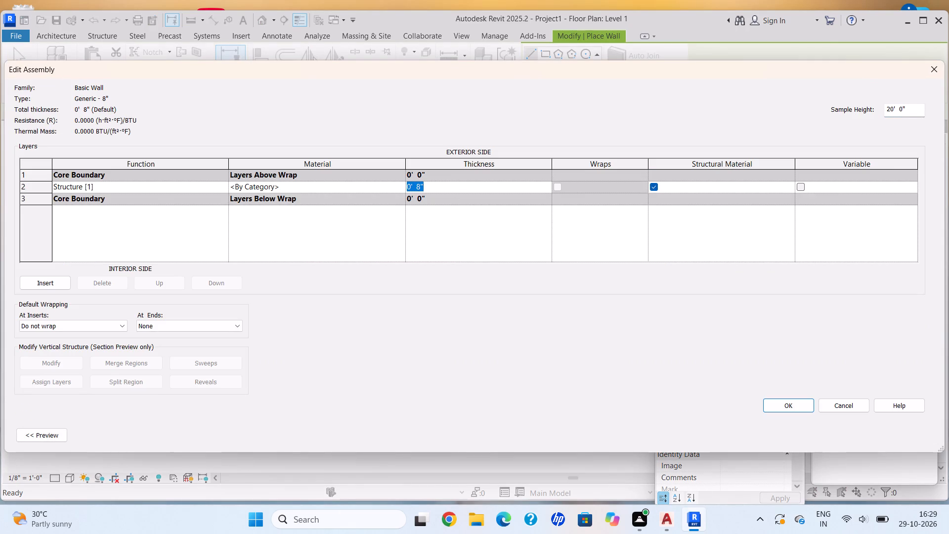
pyautogui.write('9"')
pyautogui.press('Return')
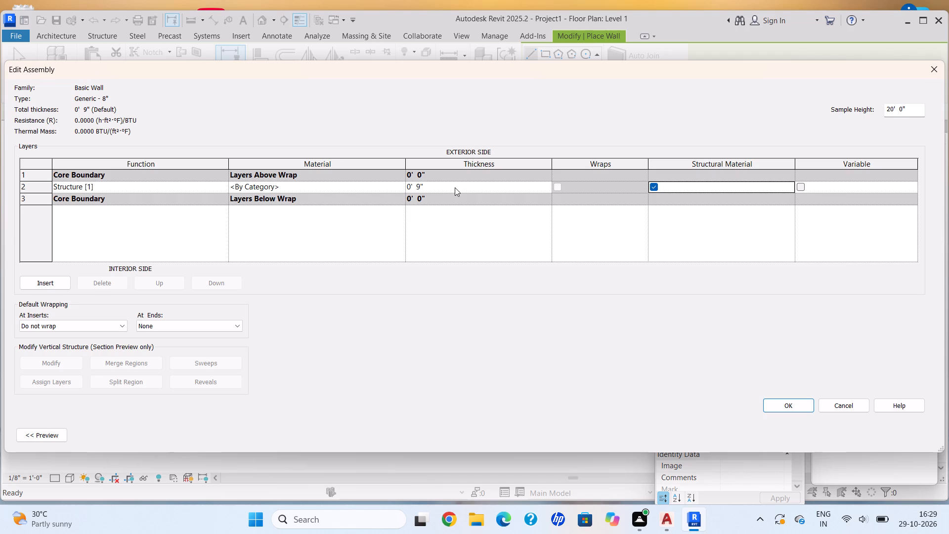
# Set the Generic - 8" wall assembly's sample height to 10' and apply the type changes.
pyautogui.click(917, 115)
pyautogui.press('BackSpace')
pyautogui.press('BackSpace')
pyautogui.press('BackSpace')
pyautogui.press('BackSpace')
pyautogui.press('BackSpace')
pyautogui.press('BackSpace')
pyautogui.press('BackSpace')
pyautogui.press('BackSpace')
pyautogui.write("10'")
pyautogui.press('Return')
pyautogui.click(803, 408)
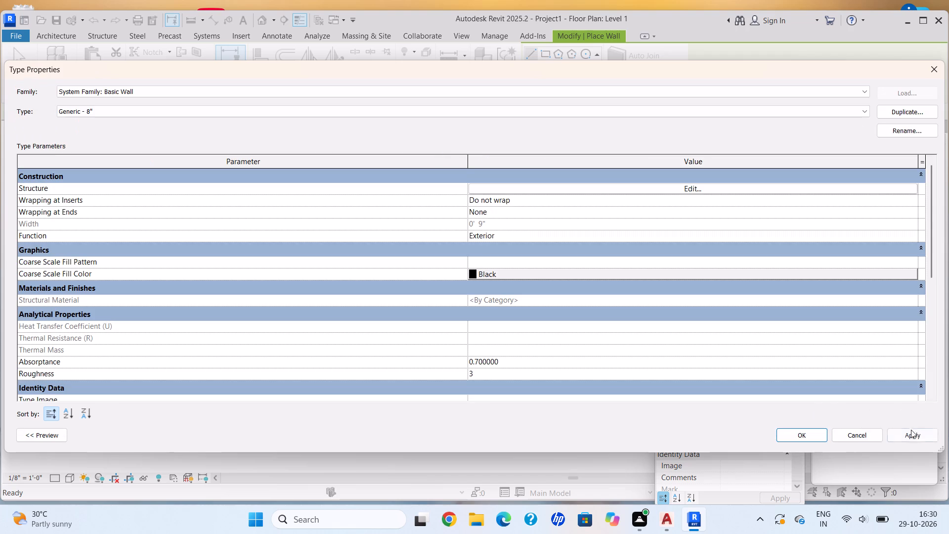
pyautogui.click(916, 436)
pyautogui.click(811, 435)
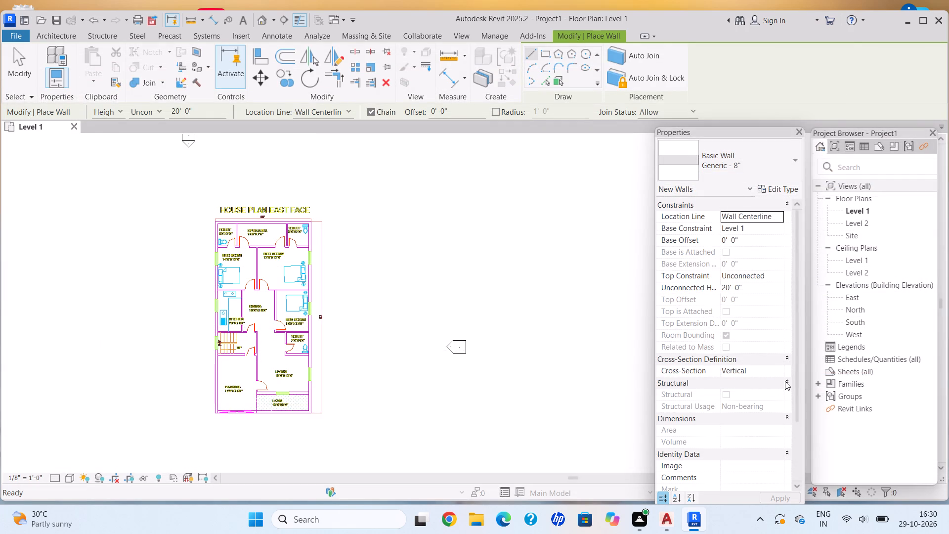
# Give new walls an Unconnected top constraint, a 10' unconnected height and the location line Finish Face: Exterior.
pyautogui.scroll(-1, 785, 381)
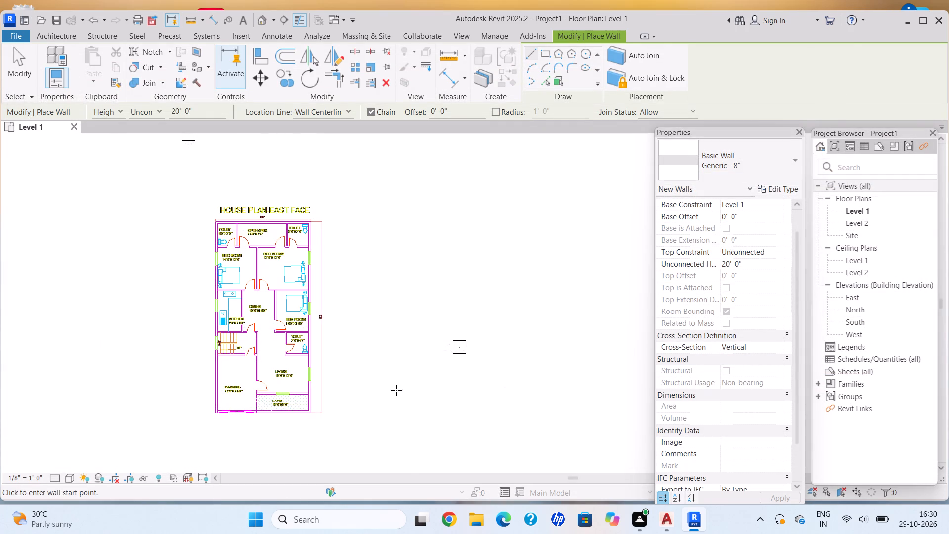
pyautogui.click(777, 253)
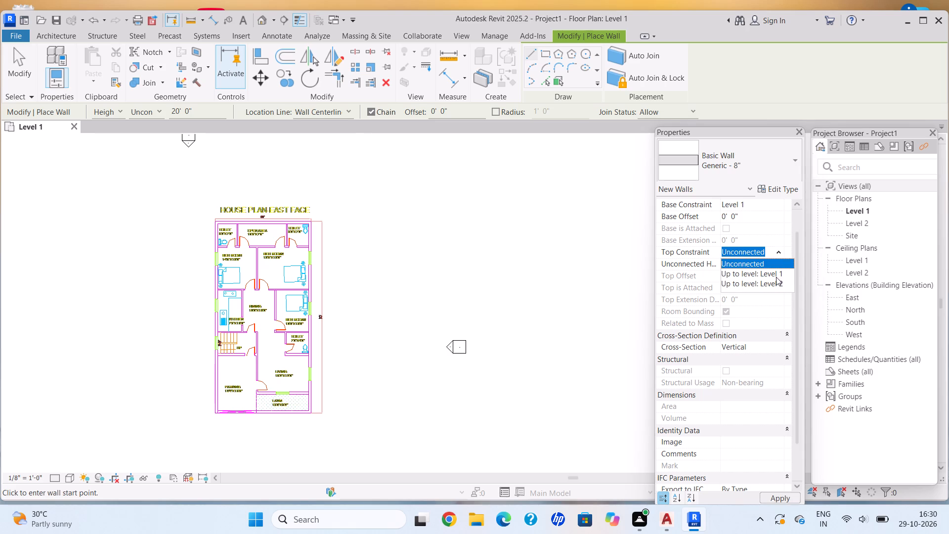
pyautogui.click(788, 261)
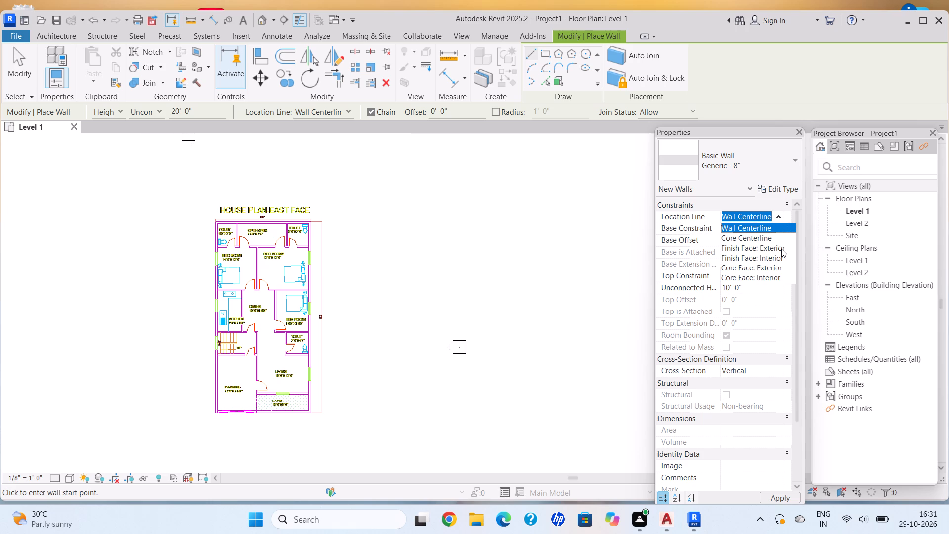
pyautogui.click(782, 248)
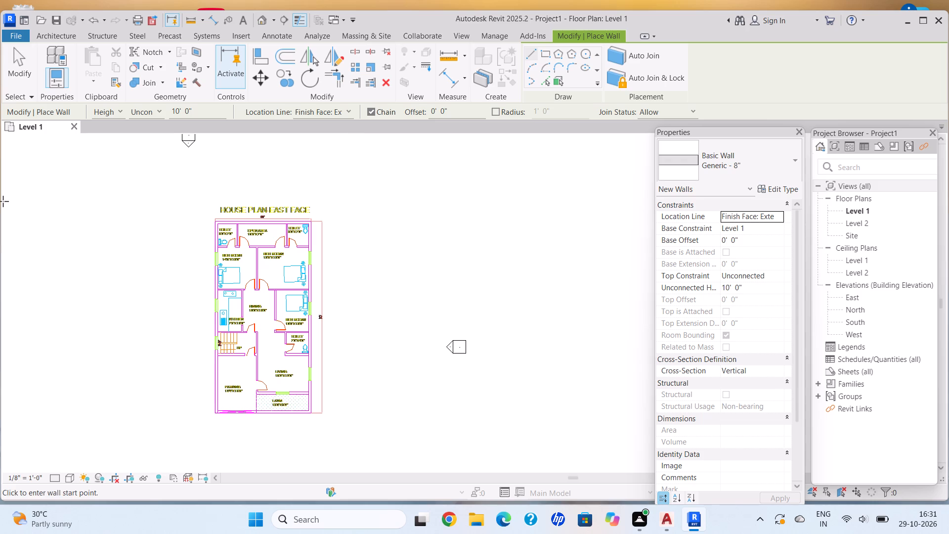
# Draw a 30' exterior wall along the plan's upper edge, corner to corner behind the toilets and open area.
pyautogui.moveTo(262, 269); pyautogui.dragTo(257, 256, button='middle')
pyautogui.moveTo(254, 252); pyautogui.dragTo(251, 246, button='middle')
pyautogui.scroll(13, 253, 251)
pyautogui.scroll(5, 196, 191)
pyautogui.click(216, 182)
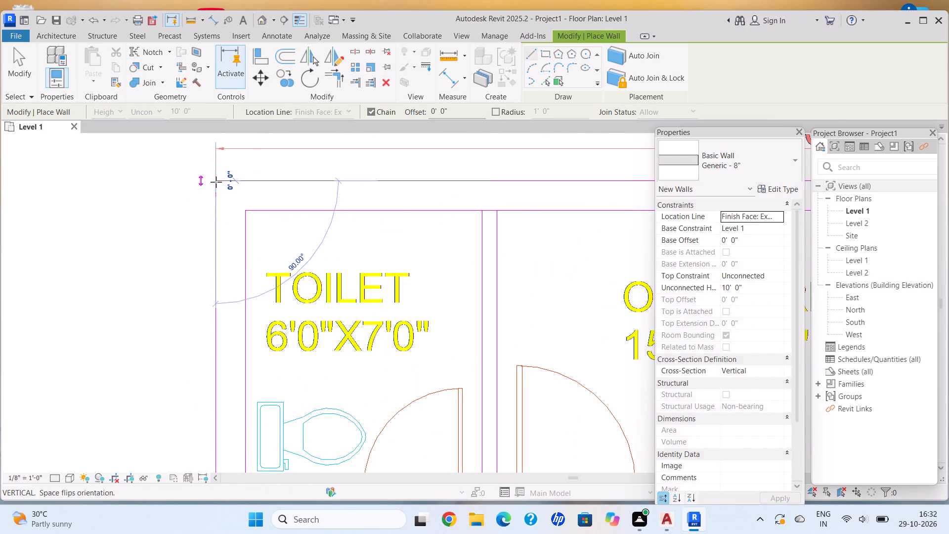
pyautogui.moveTo(482, 167); pyautogui.dragTo(266, 194, button='middle')
pyautogui.moveTo(409, 212); pyautogui.dragTo(250, 214, button='middle')
pyautogui.scroll(-4, 394, 214)
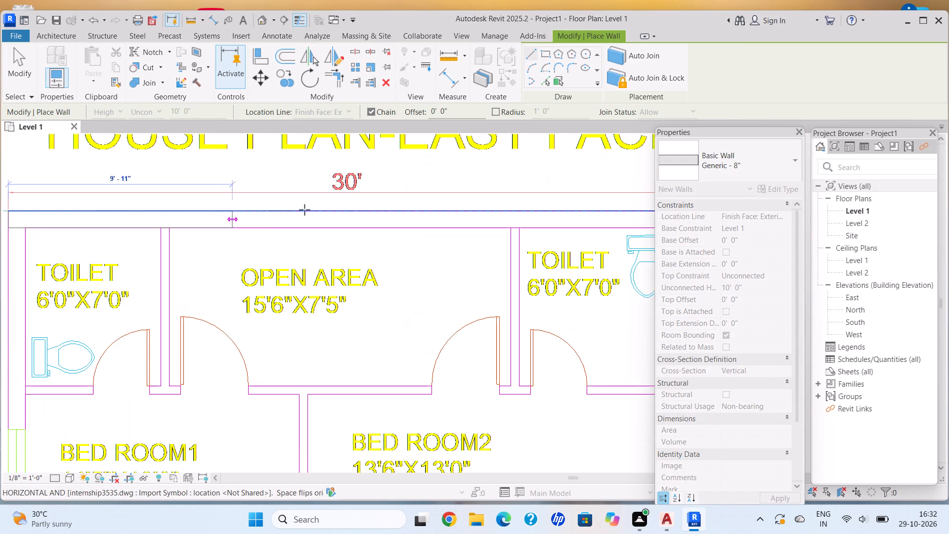
pyautogui.moveTo(414, 209); pyautogui.dragTo(230, 208, button='middle')
pyautogui.scroll(-1, 211, 208)
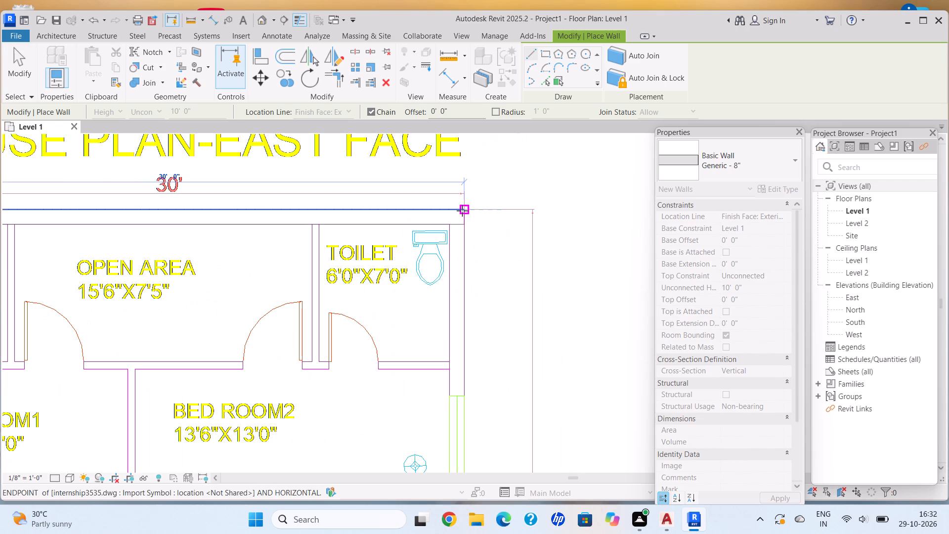
pyautogui.click(462, 211)
# Continue the exterior wall along the plan's right edge down to the outer corner beside the lawn.
pyautogui.scroll(-7, 462, 297)
pyautogui.moveTo(462, 297); pyautogui.dragTo(423, 121, button='middle')
pyautogui.moveTo(435, 276); pyautogui.dragTo(420, 118, button='middle')
pyautogui.scroll(-2, 433, 273)
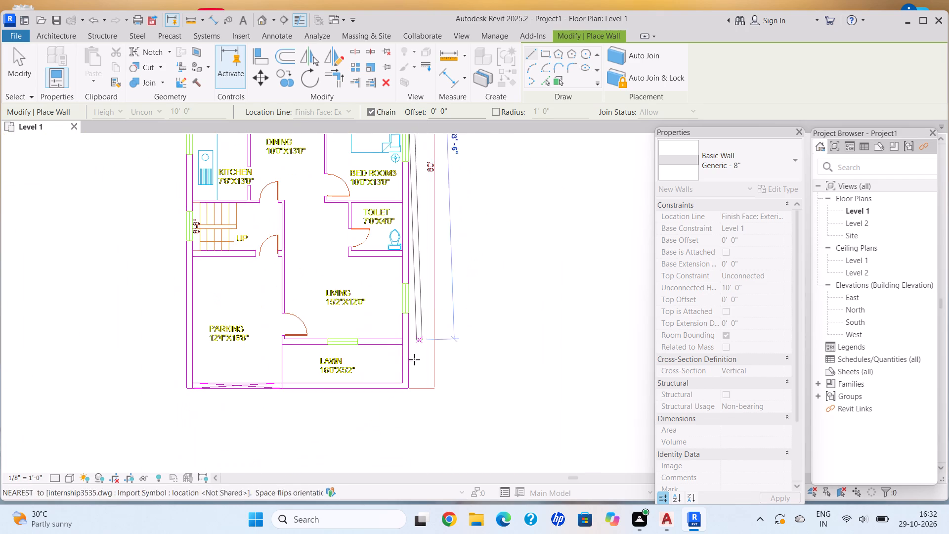
pyautogui.scroll(13, 401, 402)
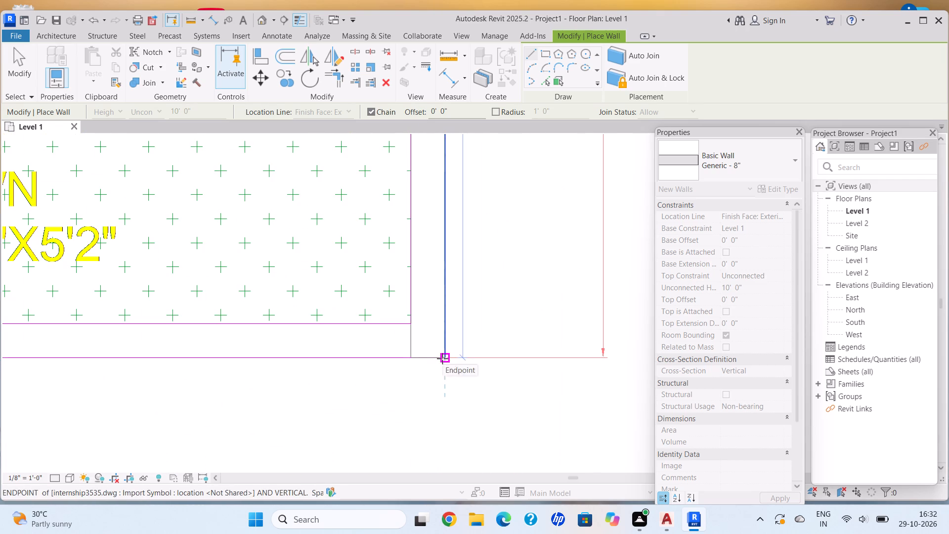
pyautogui.click(443, 358)
# Continue the exterior wall along the plan's lower edge, past the lawn and parking, to the parking's outer corner.
pyautogui.scroll(-6, 247, 368)
pyautogui.moveTo(222, 373); pyautogui.dragTo(448, 362, button='middle')
pyautogui.moveTo(175, 364); pyautogui.dragTo(504, 364, button='middle')
pyautogui.scroll(-2, 522, 361)
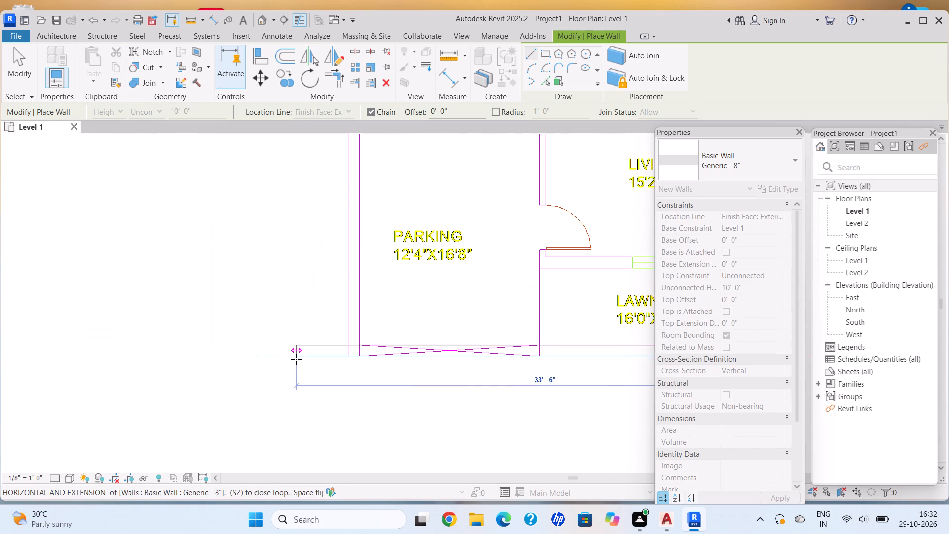
pyautogui.scroll(10, 298, 359)
pyautogui.click(418, 345)
# Close the exterior wall loop along the plan's left edge, from the parking corner back to the starting corner.
pyautogui.moveTo(397, 245); pyautogui.dragTo(396, 401, button='middle')
pyautogui.scroll(-5, 396, 332)
pyautogui.moveTo(376, 222); pyautogui.dragTo(410, 439, button='middle')
pyautogui.moveTo(416, 239); pyautogui.dragTo(385, 454, button='middle')
pyautogui.scroll(-3, 389, 419)
pyautogui.moveTo(397, 237); pyautogui.dragTo(383, 431, button='middle')
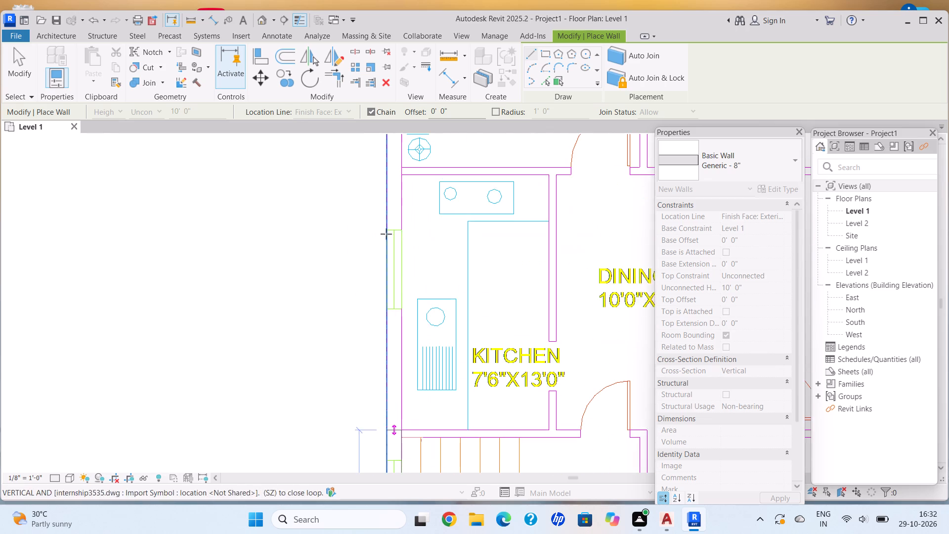
pyautogui.moveTo(377, 217); pyautogui.dragTo(376, 433, button='middle')
pyautogui.moveTo(391, 241); pyautogui.dragTo(398, 464, button='middle')
pyautogui.moveTo(399, 222); pyautogui.dragTo(381, 378, button='middle')
pyautogui.scroll(11, 386, 346)
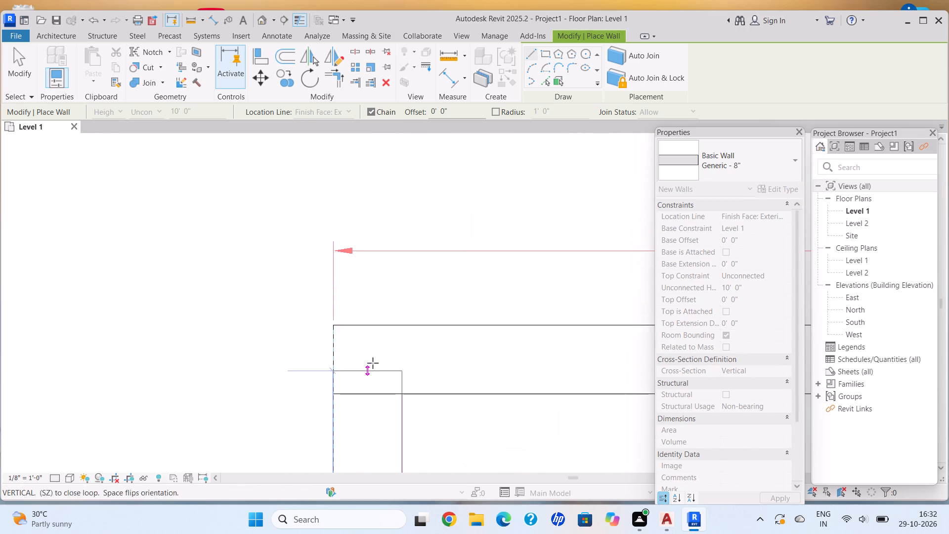
pyautogui.click(333, 325)
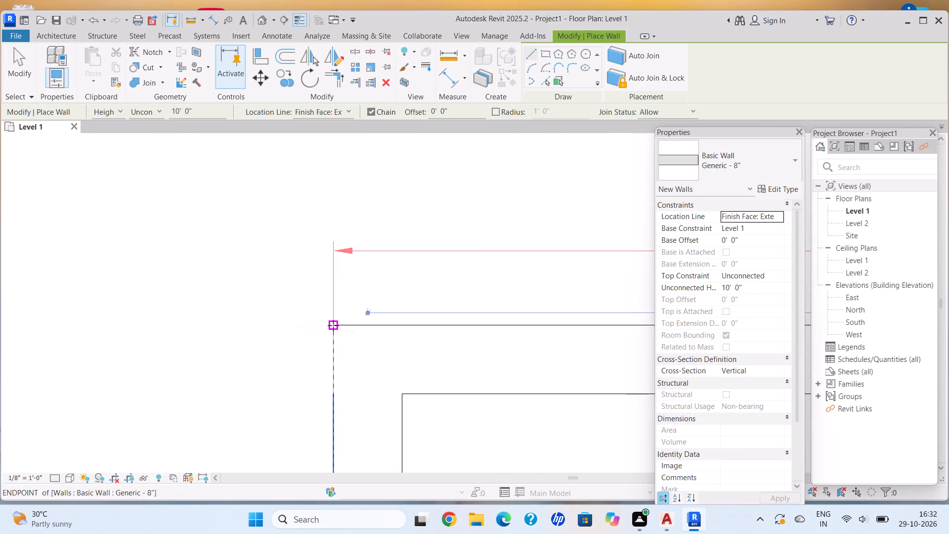
pyautogui.press('Escape')
# Choose the Basic Wall type Generic - 5" for the next walls.
pyautogui.scroll(-9, 389, 360)
pyautogui.moveTo(373, 343); pyautogui.dragTo(234, 225, button='middle')
pyautogui.scroll(-5, 414, 333)
pyautogui.moveTo(401, 319); pyautogui.dragTo(354, 276, button='middle')
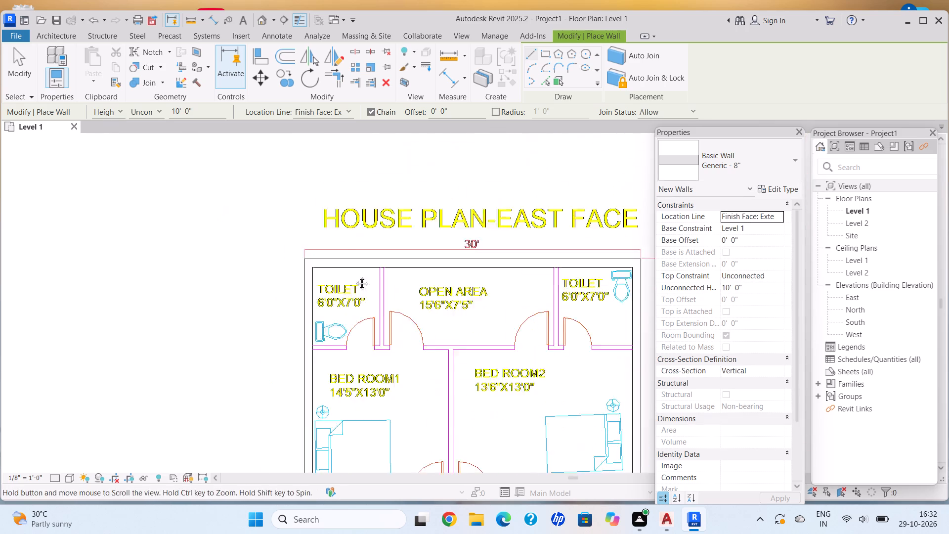
pyautogui.moveTo(354, 276); pyautogui.dragTo(346, 267, button='middle')
pyautogui.scroll(-2, 354, 276)
pyautogui.click(66, 39)
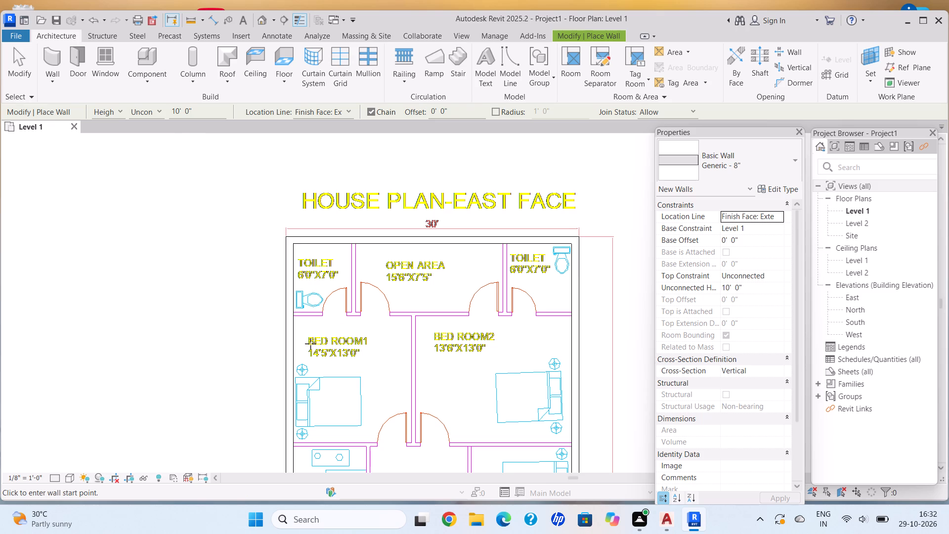
pyautogui.scroll(-1, 51, 364)
pyautogui.scroll(1, 324, 263)
pyautogui.scroll(-2, 394, 346)
pyautogui.moveTo(396, 343); pyautogui.dragTo(374, 237, button='middle')
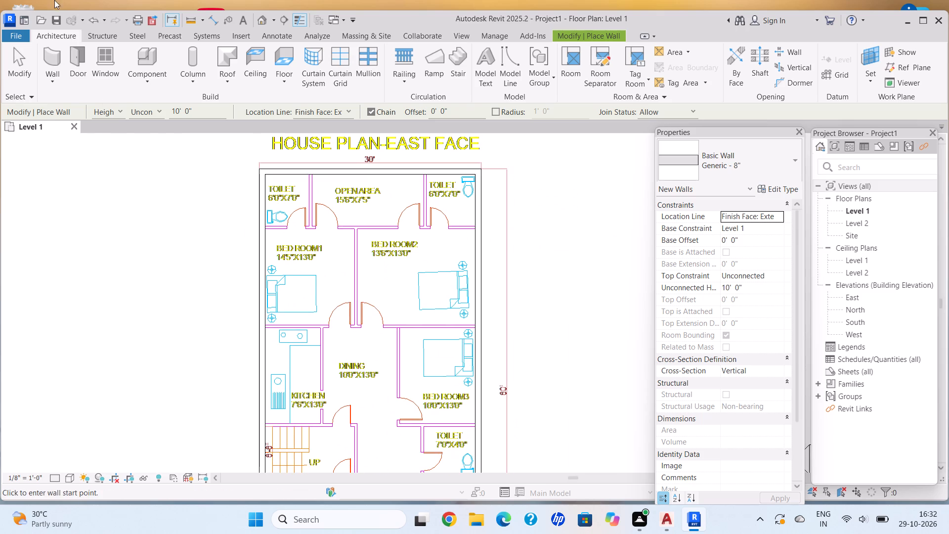
pyautogui.click(61, 83)
pyautogui.click(93, 96)
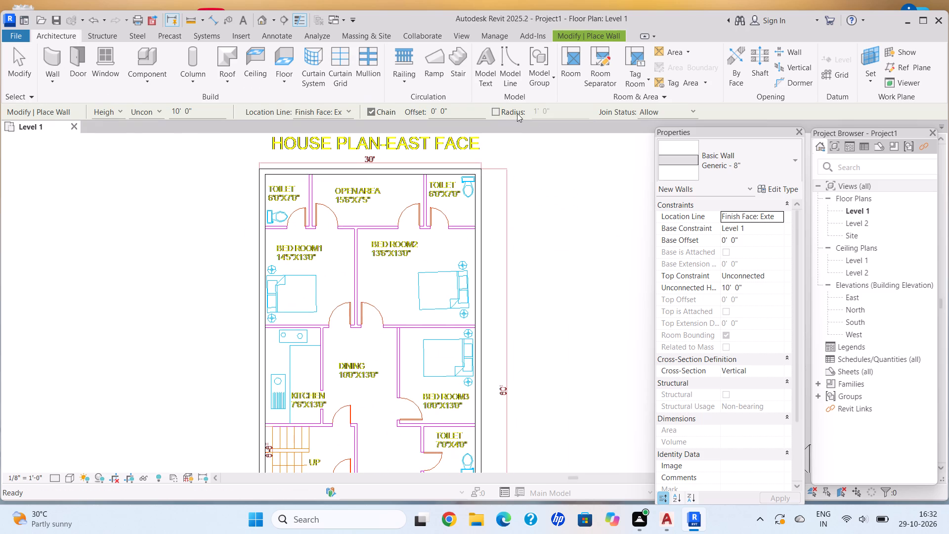
pyautogui.click(790, 162)
pyautogui.scroll(3, 731, 291)
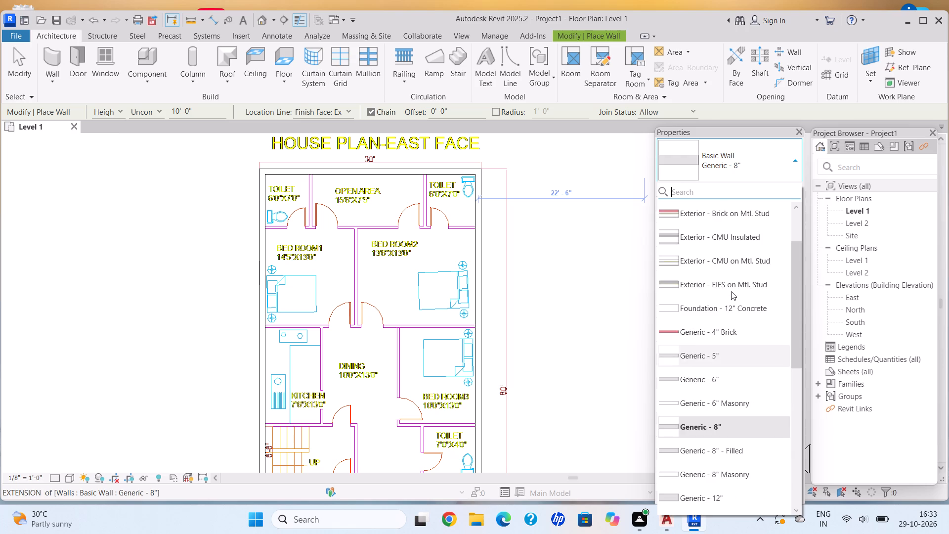
pyautogui.click(733, 358)
# Set the structure layer thickness of the Generic - 5" wall type to 4.5".
pyautogui.click(789, 184)
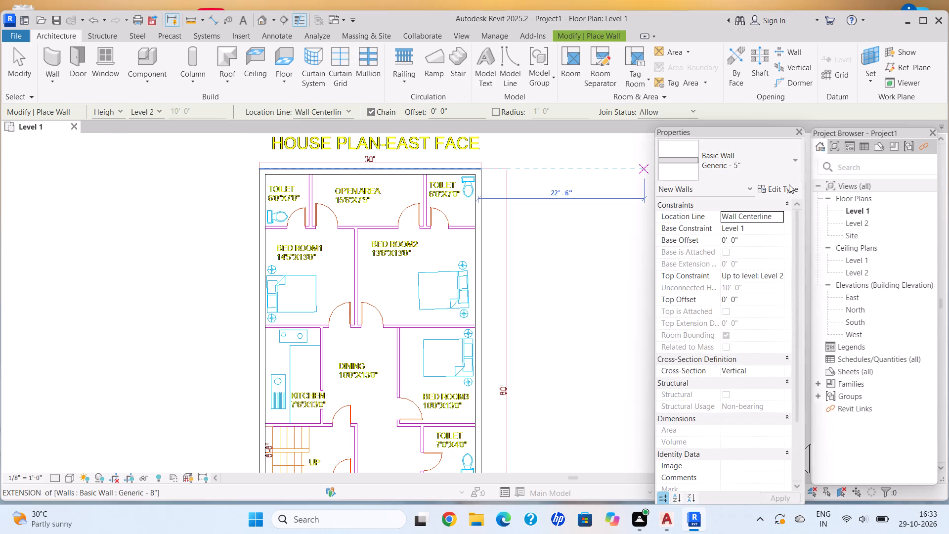
pyautogui.click(692, 193)
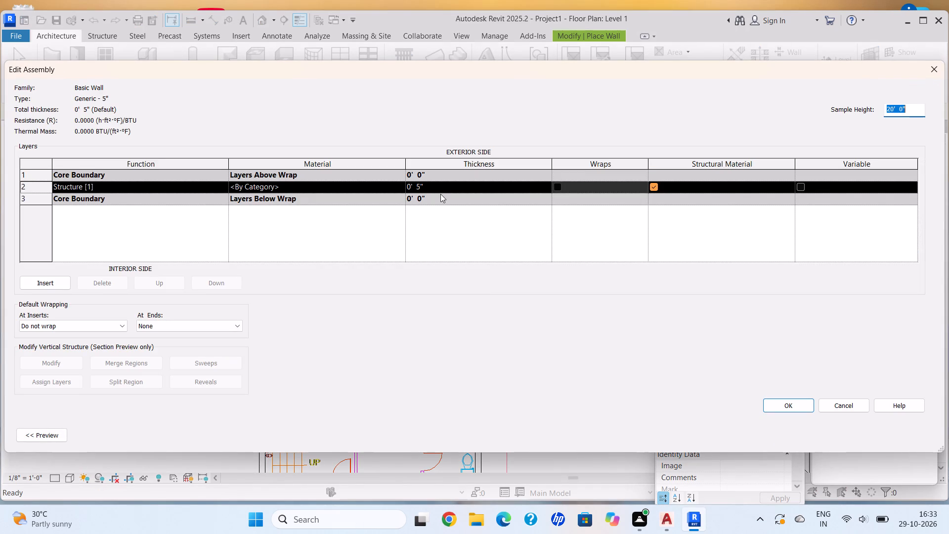
pyautogui.click(442, 188)
pyautogui.press('BackSpace')
pyautogui.write('4.5"')
pyautogui.press('Return')
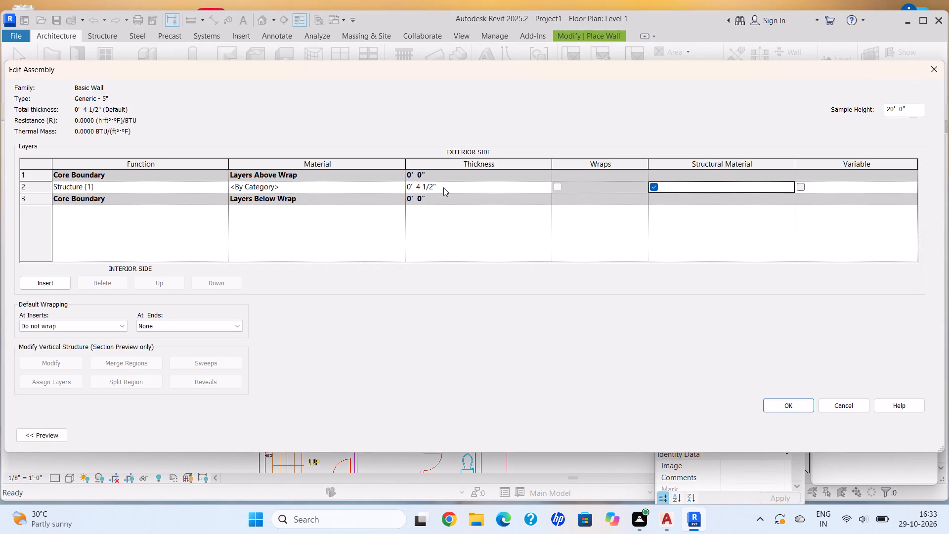
# Set the sample height of the Generic - 5" wall type to 10' and apply the type changes.
pyautogui.click(919, 107)
pyautogui.press('BackSpace')
pyautogui.press('BackSpace')
pyautogui.press('BackSpace')
pyautogui.press('BackSpace')
pyautogui.press('BackSpace')
pyautogui.press('BackSpace')
pyautogui.press('BackSpace')
pyautogui.write("10'")
pyautogui.press('Return')
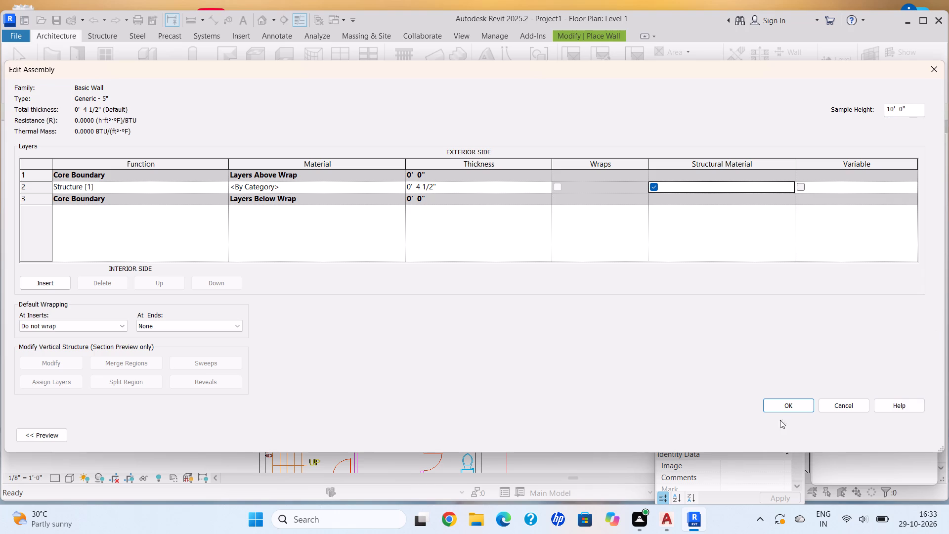
pyautogui.click(783, 411)
pyautogui.click(914, 435)
pyautogui.click(811, 438)
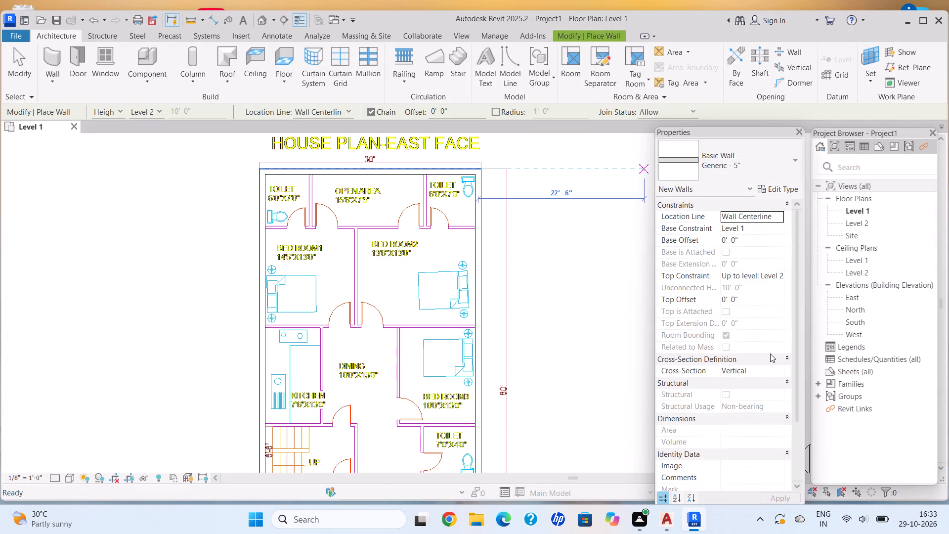
# Set the location line for new walls to Finish Face: Exterior.
pyautogui.click(782, 214)
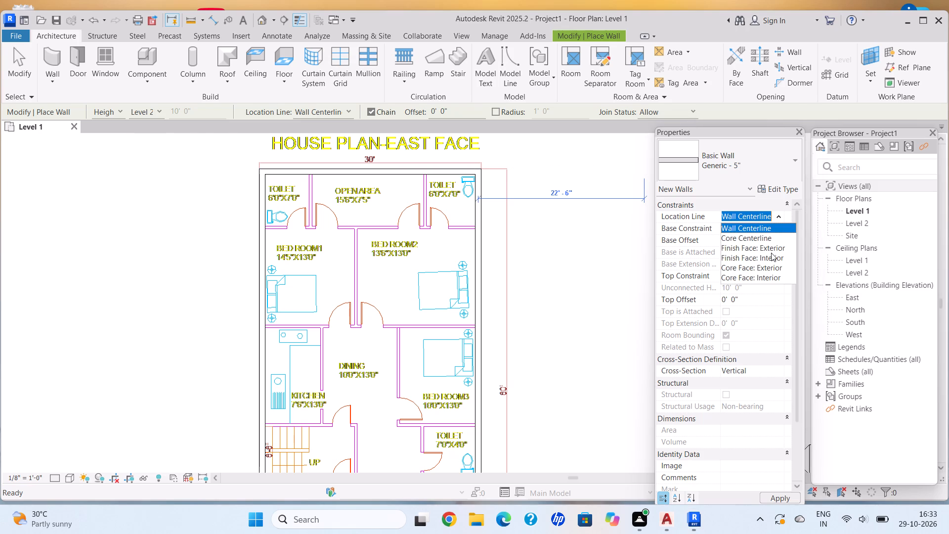
pyautogui.click(772, 247)
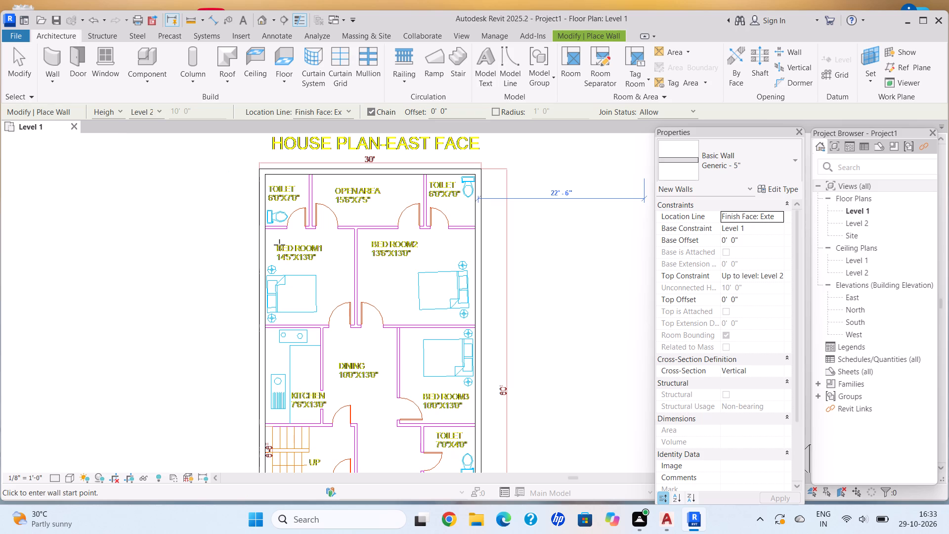
# Draw the Generic - 5" wall between the 6'0"x7'0" toilet beside the open area and the open area, from the top exterior wall down to the bedroom wall line.
pyautogui.scroll(18, 297, 175)
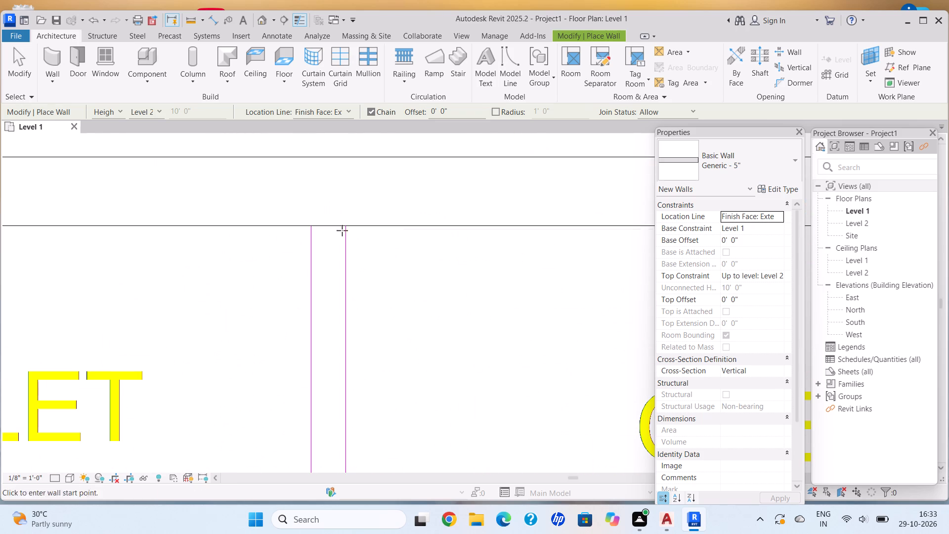
pyautogui.click(346, 228)
pyautogui.scroll(-7, 361, 356)
pyautogui.moveTo(361, 345); pyautogui.dragTo(353, 199, button='middle')
pyautogui.moveTo(367, 345); pyautogui.dragTo(354, 192, button='middle')
pyautogui.scroll(-1, 354, 196)
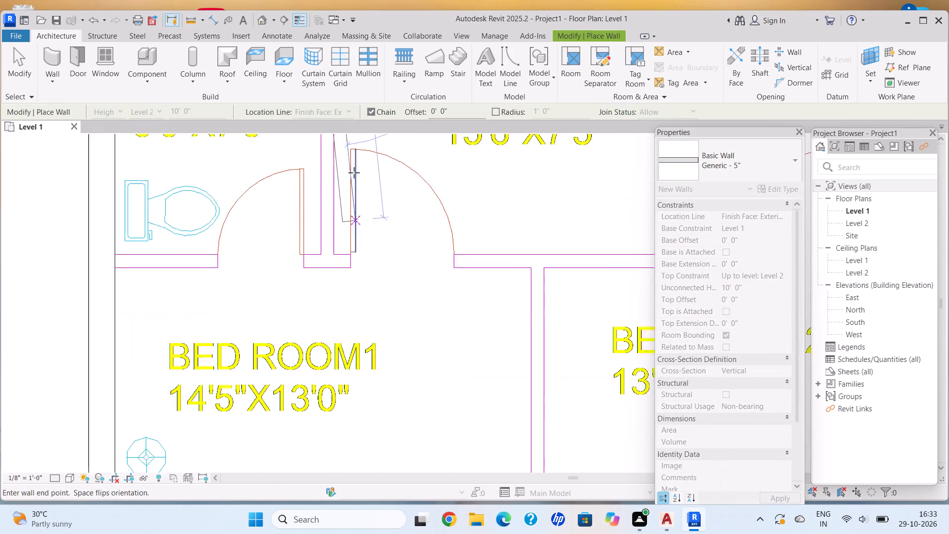
pyautogui.scroll(10, 336, 233)
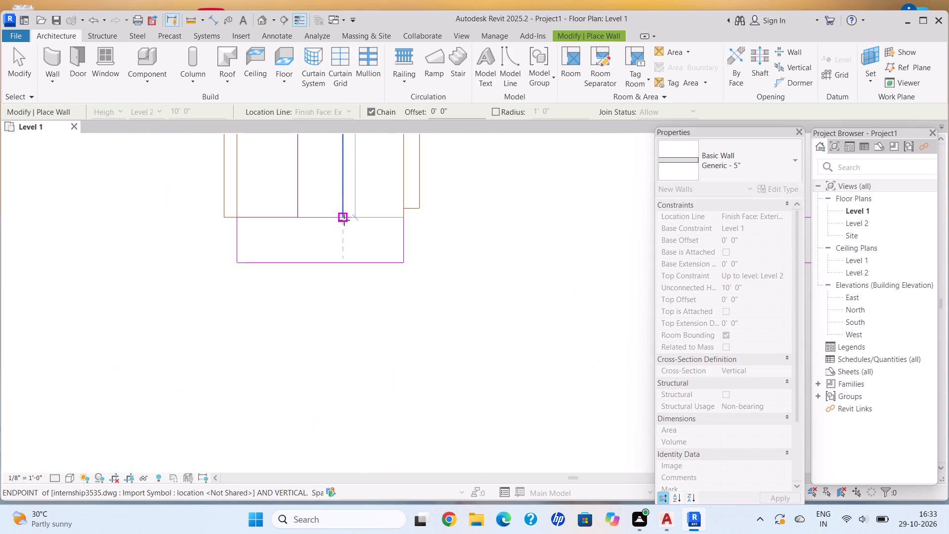
pyautogui.click(344, 217)
pyautogui.scroll(-1, 133, 256)
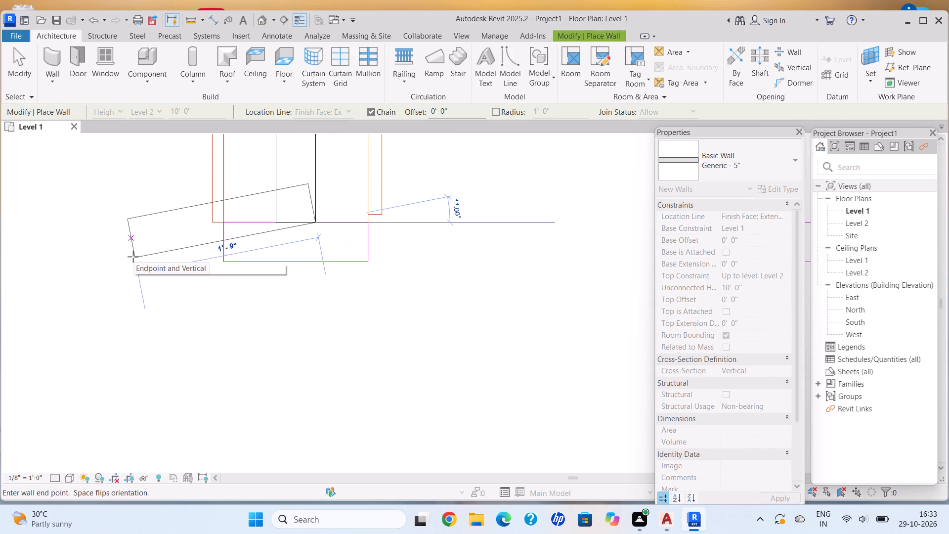
pyautogui.press('Escape')
# Draw the horizontal interior wall separating the toilets and open area from Bed Rooms 1 and 2, between the two side exterior walls.
pyautogui.scroll(-5, 95, 269)
pyautogui.moveTo(93, 269); pyautogui.dragTo(121, 262, button='middle')
pyautogui.moveTo(213, 256); pyautogui.dragTo(263, 249, button='middle')
pyautogui.moveTo(72, 248); pyautogui.dragTo(242, 237, button='middle')
pyautogui.scroll(-3, 214, 237)
pyautogui.scroll(9, 144, 217)
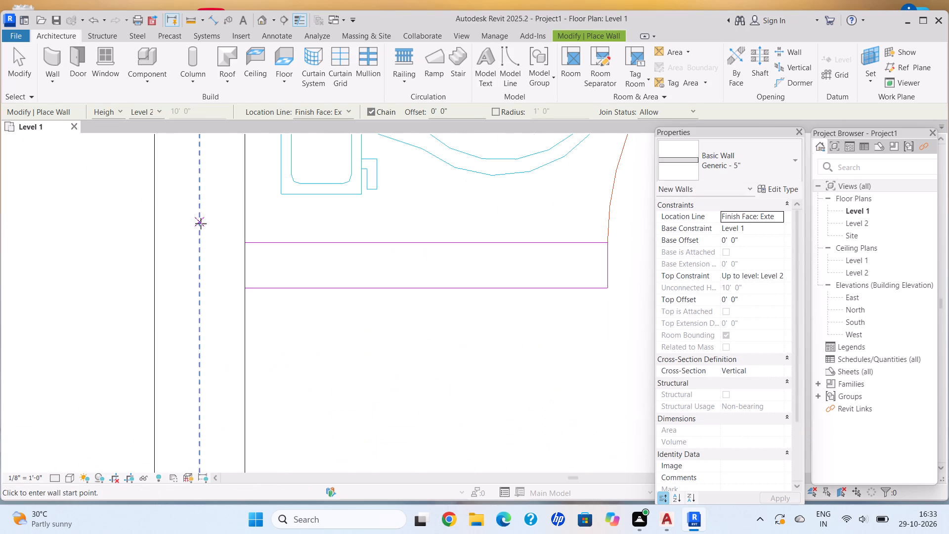
pyautogui.click(245, 240)
pyautogui.moveTo(507, 246); pyautogui.dragTo(473, 246, button='middle')
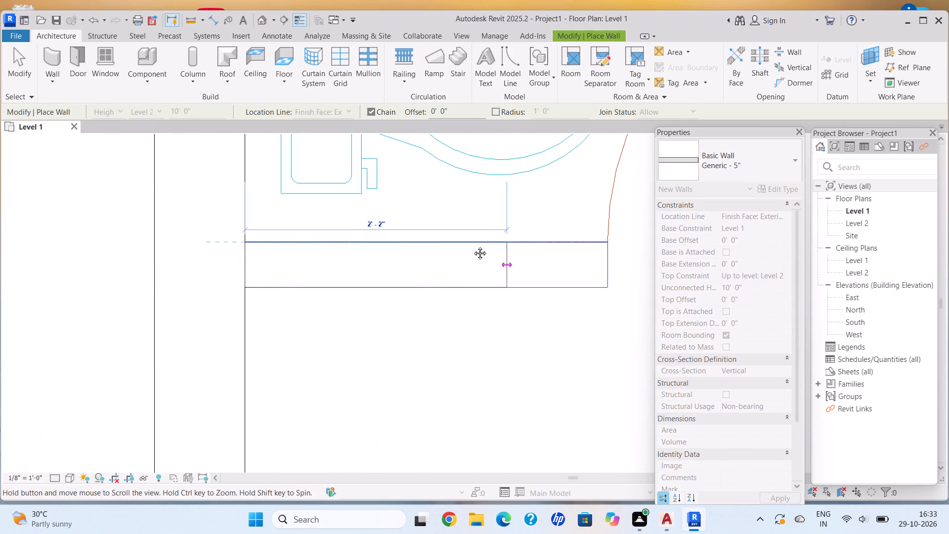
pyautogui.moveTo(473, 246); pyautogui.dragTo(180, 245, button='middle')
pyautogui.scroll(-4, 190, 245)
pyautogui.moveTo(464, 230); pyautogui.dragTo(240, 244, button='middle')
pyautogui.scroll(-3, 400, 238)
pyautogui.moveTo(463, 243); pyautogui.dragTo(168, 243, button='middle')
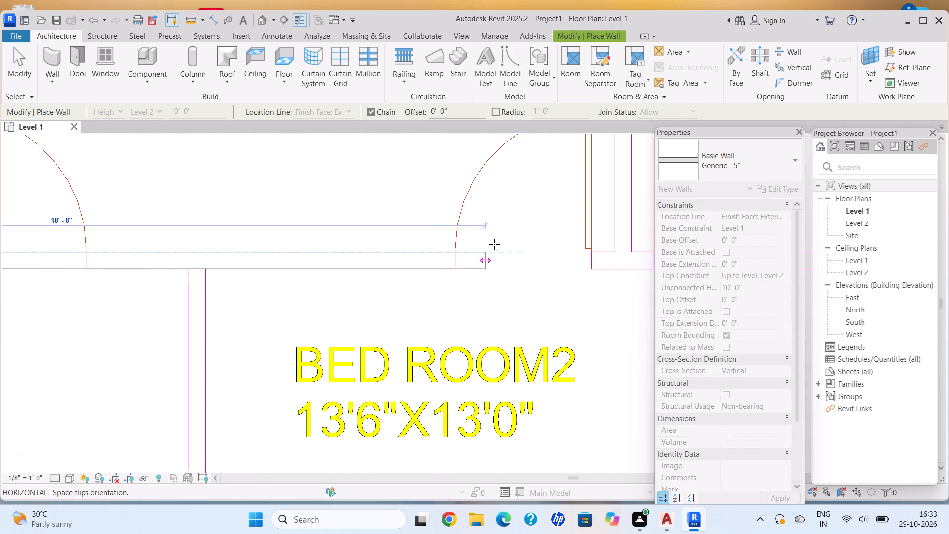
pyautogui.moveTo(491, 246); pyautogui.dragTo(147, 255, button='middle')
pyautogui.moveTo(502, 255); pyautogui.dragTo(151, 255, button='middle')
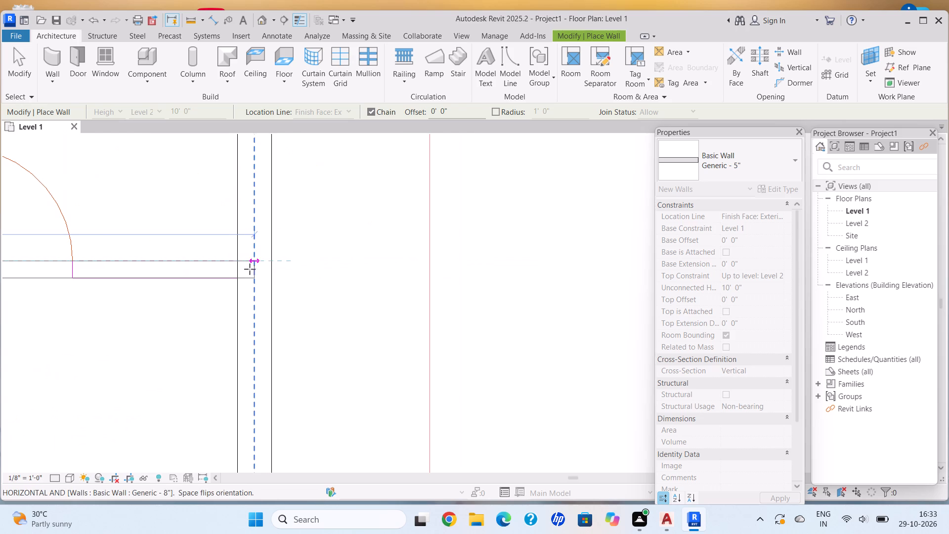
pyautogui.click(236, 262)
pyautogui.press('Escape')
# Draw the horizontal interior wall below Bed Rooms 1 and 2, above the kitchen, dining and Bed Room 3, between the side exterior walls.
pyautogui.scroll(-8, 139, 314)
pyautogui.moveTo(137, 314); pyautogui.dragTo(265, 279, button='middle')
pyautogui.moveTo(80, 287); pyautogui.dragTo(288, 227, button='middle')
pyautogui.scroll(-1, 302, 225)
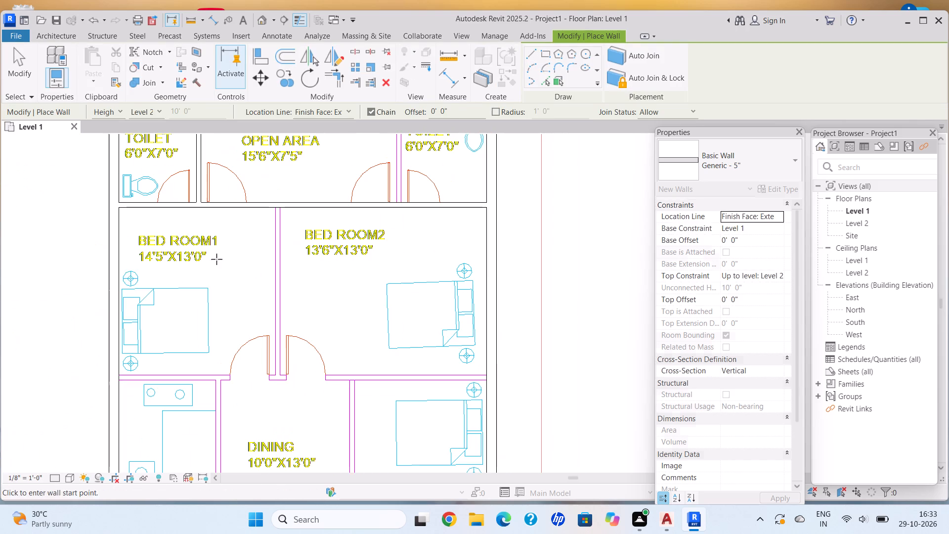
pyautogui.moveTo(102, 275); pyautogui.dragTo(161, 192, button='middle')
pyautogui.scroll(11, 182, 316)
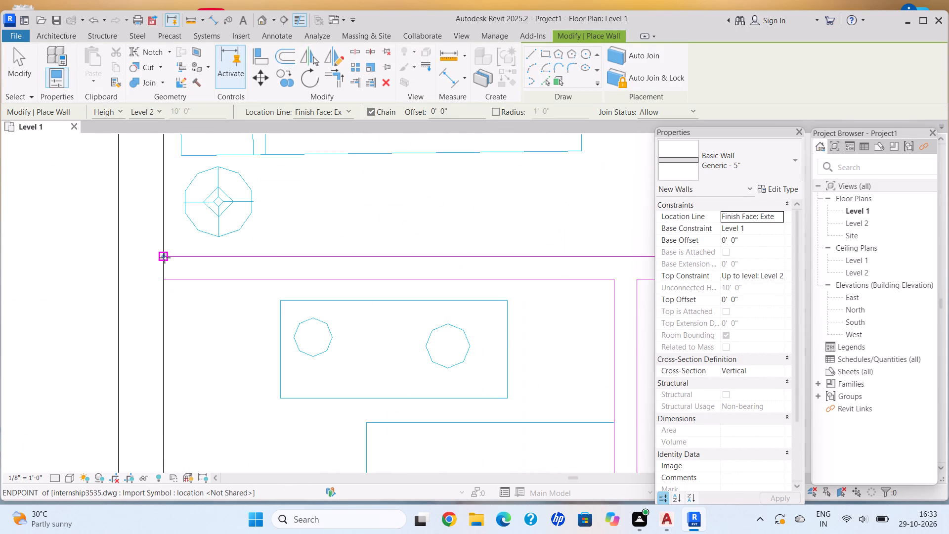
pyautogui.click(164, 257)
pyautogui.moveTo(452, 238); pyautogui.dragTo(202, 256, button='middle')
pyautogui.scroll(-3, 159, 259)
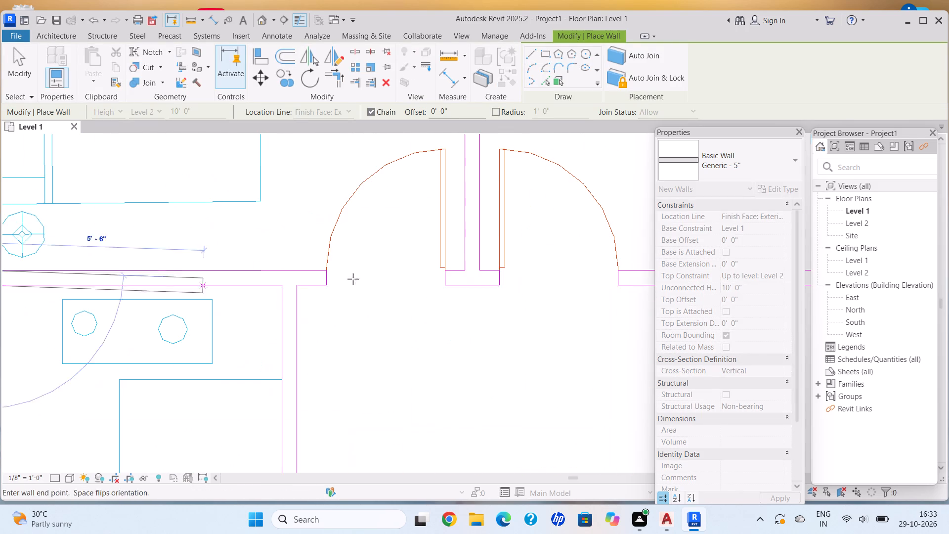
pyautogui.moveTo(403, 272); pyautogui.dragTo(233, 275, button='middle')
pyautogui.scroll(-3, 398, 272)
pyautogui.moveTo(449, 274); pyautogui.dragTo(128, 274, button='middle')
pyautogui.scroll(-2, 117, 274)
pyautogui.scroll(5, 322, 267)
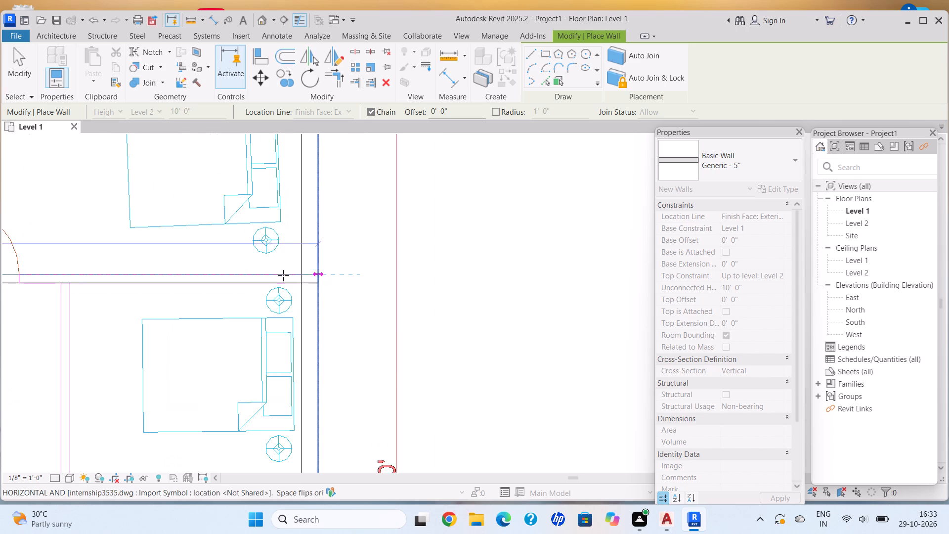
pyautogui.scroll(4, 283, 275)
pyautogui.click(303, 275)
pyautogui.press('Escape')
# Draw the vertical interior wall between Bed Room 1 and Bed Room 2, joining the two horizontal interior walls.
pyautogui.scroll(-16, 202, 313)
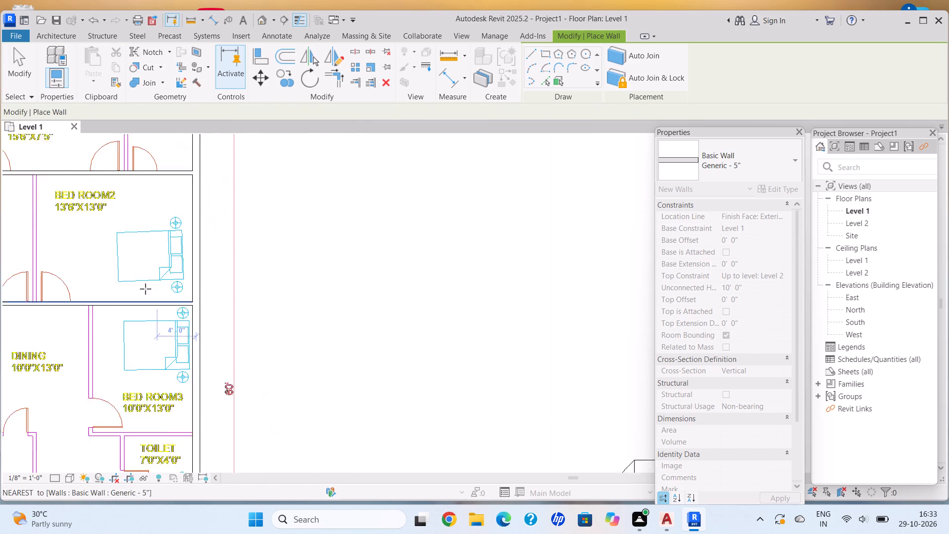
pyautogui.moveTo(114, 264); pyautogui.dragTo(299, 259, button='middle')
pyautogui.scroll(9, 284, 239)
pyautogui.moveTo(213, 174); pyautogui.dragTo(294, 353, button='middle')
pyautogui.scroll(4, 285, 328)
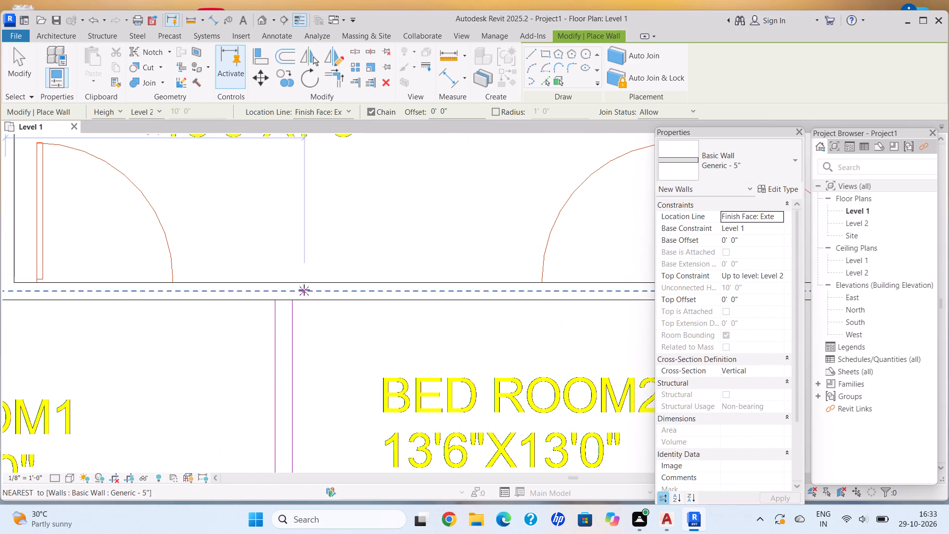
pyautogui.click(290, 299)
pyautogui.moveTo(299, 421); pyautogui.dragTo(293, 256, button='middle')
pyautogui.scroll(-5, 299, 421)
pyautogui.moveTo(296, 351); pyautogui.dragTo(292, 222, button='middle')
pyautogui.scroll(-2, 296, 351)
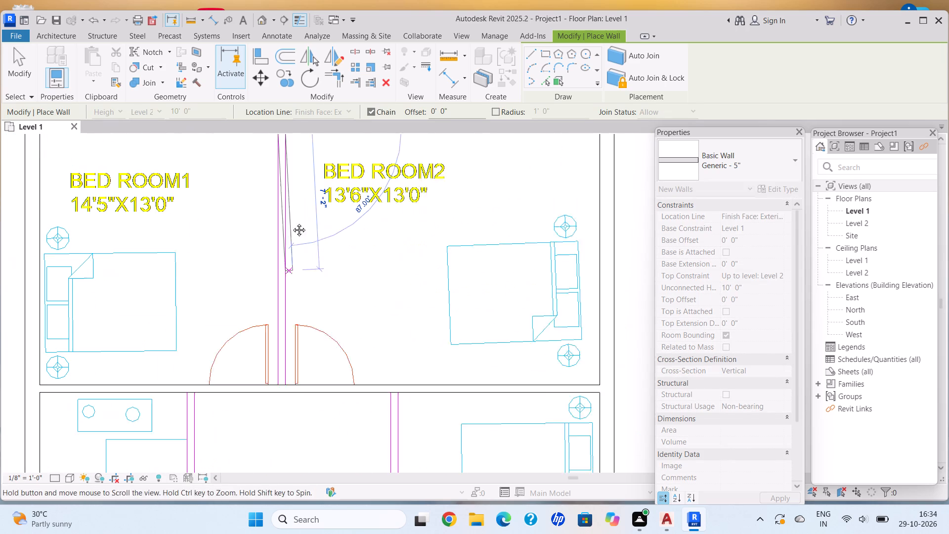
pyautogui.moveTo(292, 222); pyautogui.dragTo(292, 211, button='middle')
pyautogui.scroll(-1, 292, 222)
pyautogui.scroll(7, 283, 338)
pyautogui.scroll(6, 278, 239)
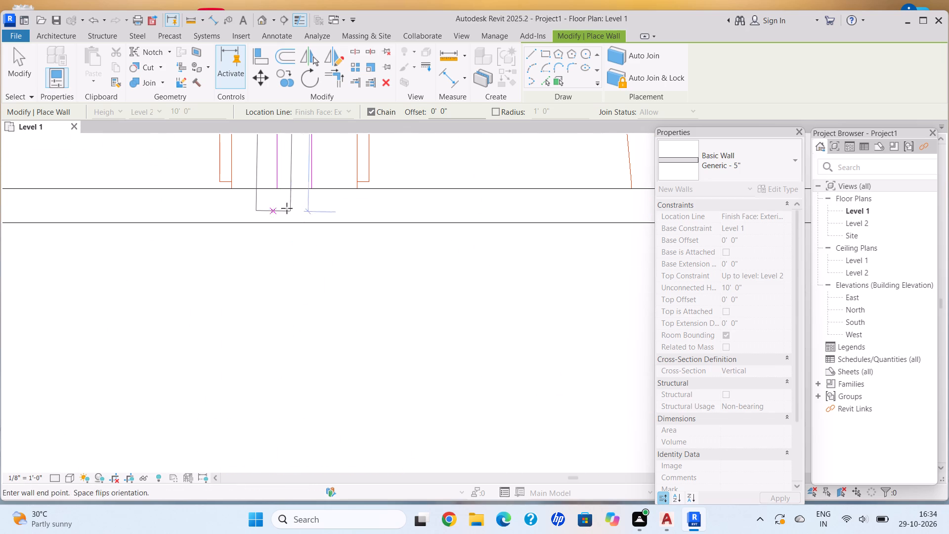
pyautogui.click(309, 190)
pyautogui.press('Escape')
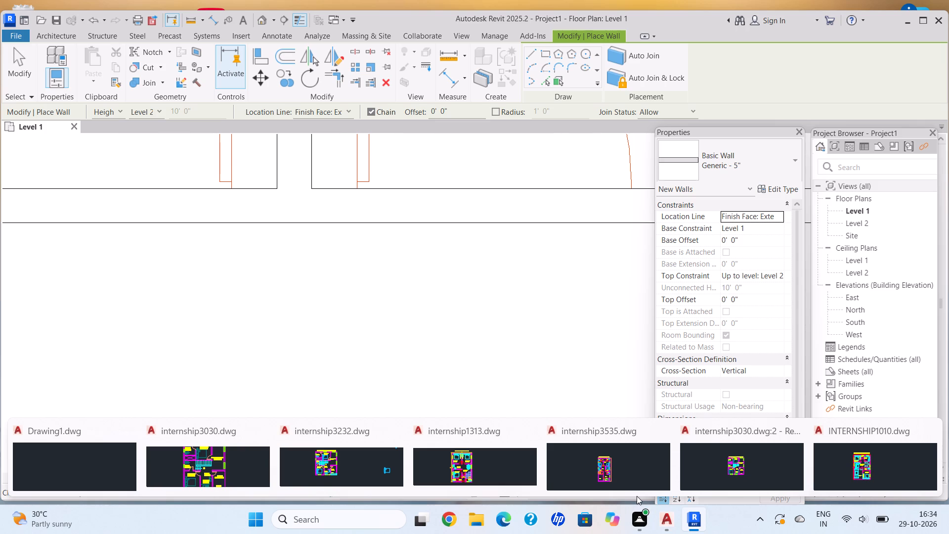
# Draw the vertical interior wall between the kitchen and dining, from the bedroom wall down to the staircase wall line.
pyautogui.scroll(-6, 366, 458)
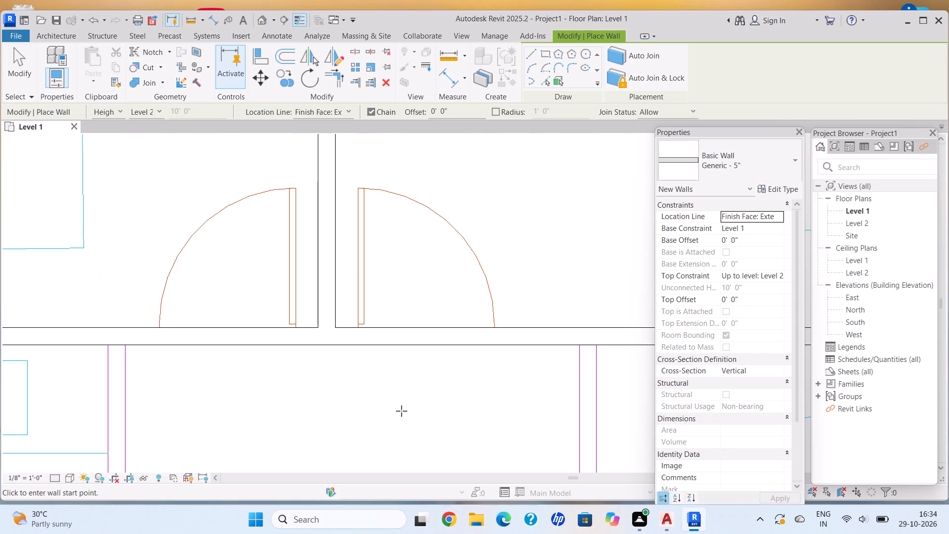
pyautogui.scroll(-9, 401, 411)
pyautogui.moveTo(420, 399); pyautogui.dragTo(406, 296, button='middle')
pyautogui.scroll(-1, 405, 295)
pyautogui.moveTo(320, 384); pyautogui.dragTo(332, 367, button='middle')
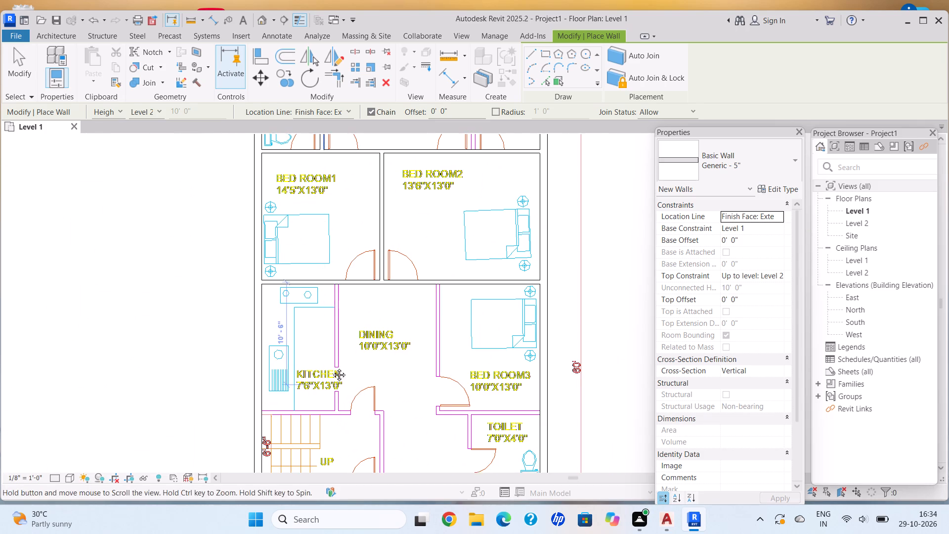
pyautogui.moveTo(332, 367); pyautogui.dragTo(335, 363, button='middle')
pyautogui.moveTo(393, 341); pyautogui.dragTo(388, 335, button='middle')
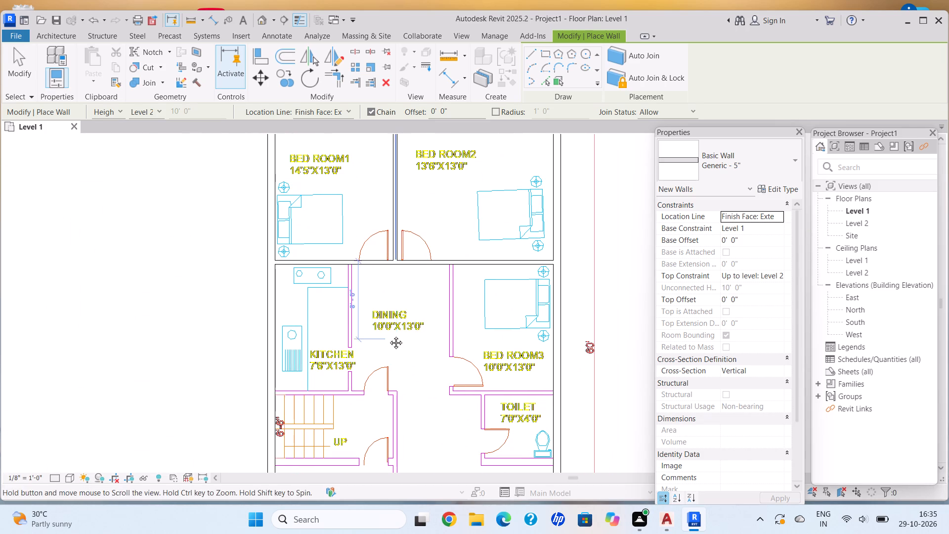
pyautogui.moveTo(388, 335); pyautogui.dragTo(378, 305, button='middle')
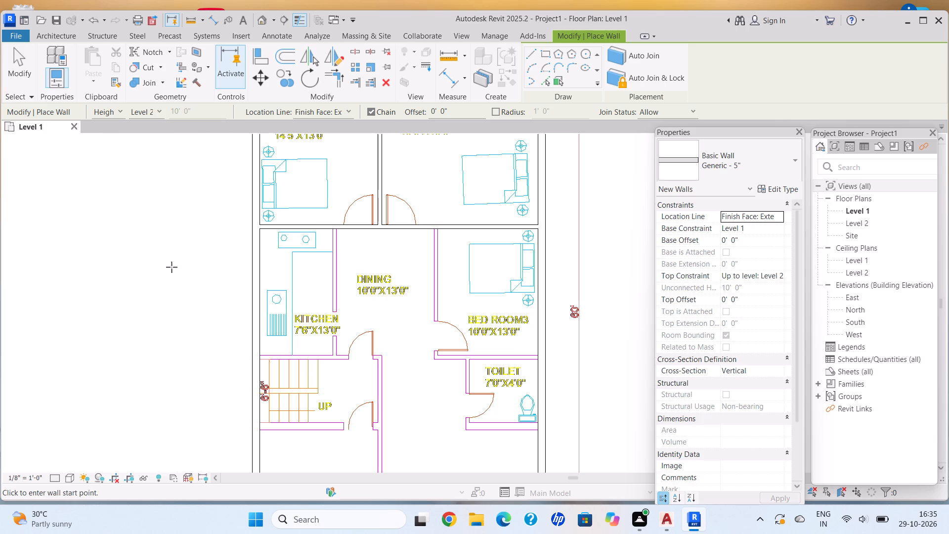
pyautogui.scroll(14, 309, 227)
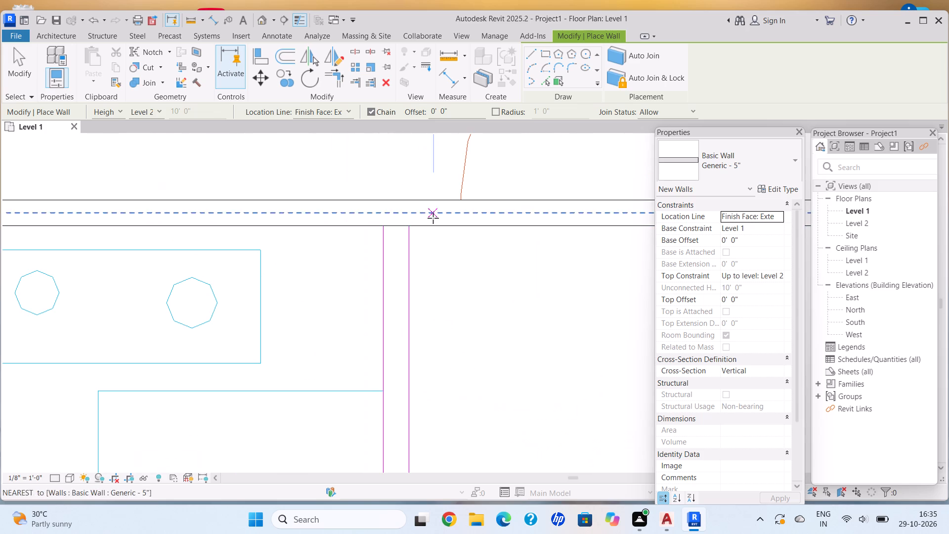
pyautogui.click(409, 225)
pyautogui.scroll(-6, 395, 373)
pyautogui.moveTo(395, 365); pyautogui.dragTo(395, 306, button='middle')
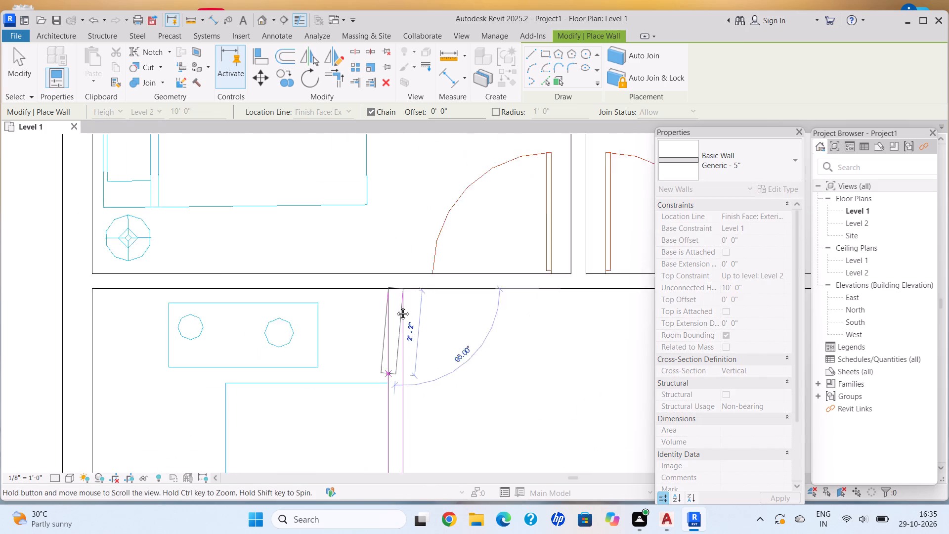
pyautogui.moveTo(395, 306); pyautogui.dragTo(373, 218, button='middle')
pyautogui.scroll(-3, 395, 306)
pyautogui.moveTo(374, 365); pyautogui.dragTo(388, 263, button='middle')
pyautogui.scroll(11, 400, 336)
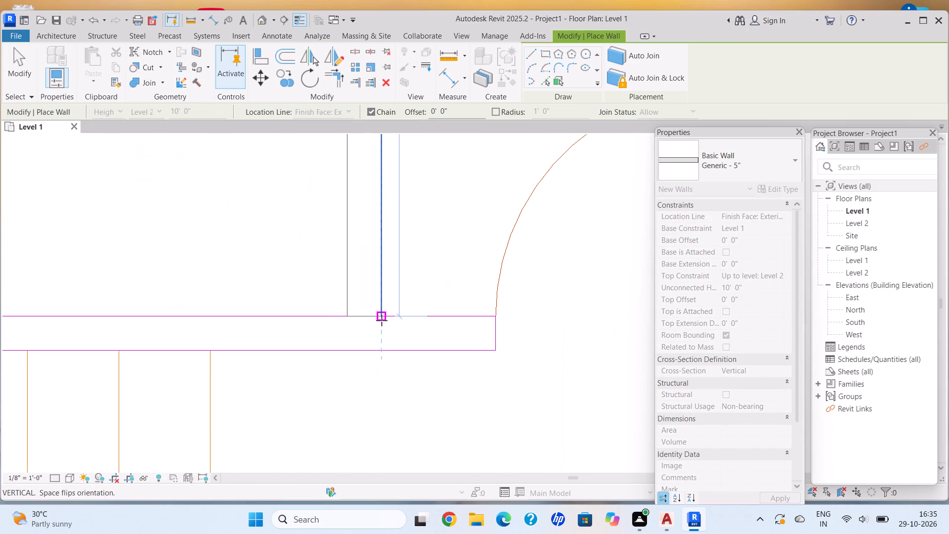
pyautogui.click(382, 316)
pyautogui.press('Escape')
# Draw the horizontal interior wall between the kitchen and staircase, from the exterior wall past the door to the staircase room's outer corner.
pyautogui.scroll(-9, 239, 367)
pyautogui.moveTo(269, 350); pyautogui.dragTo(424, 308, button='middle')
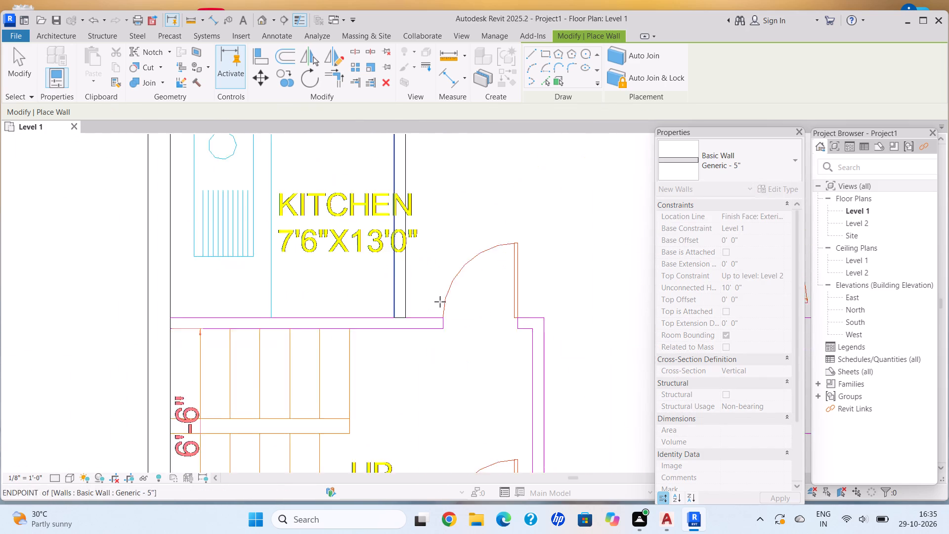
pyautogui.scroll(9, 220, 323)
pyautogui.click(265, 280)
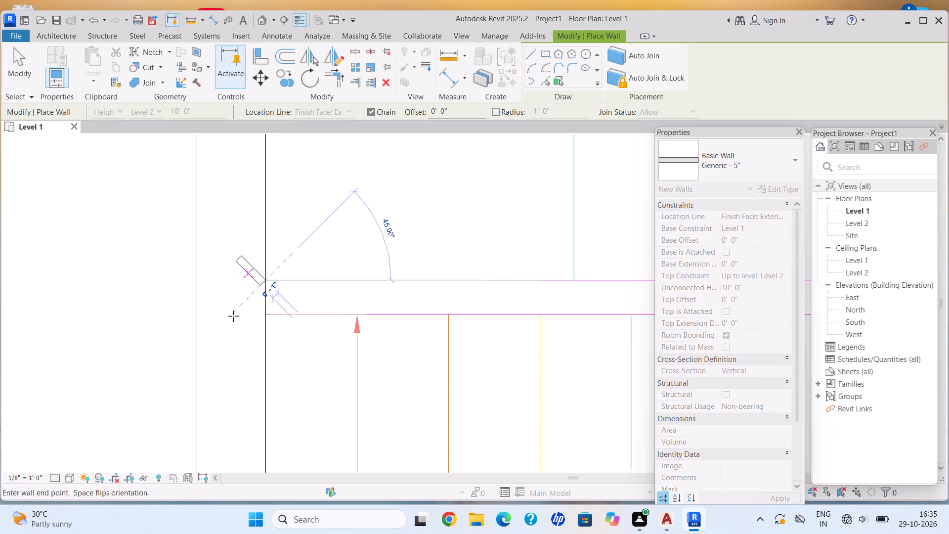
pyautogui.moveTo(489, 245); pyautogui.dragTo(308, 275, button='middle')
pyautogui.scroll(-3, 303, 275)
pyautogui.scroll(-1, 473, 303)
pyautogui.moveTo(470, 303); pyautogui.dragTo(250, 255, button='middle')
pyautogui.scroll(-2, 244, 255)
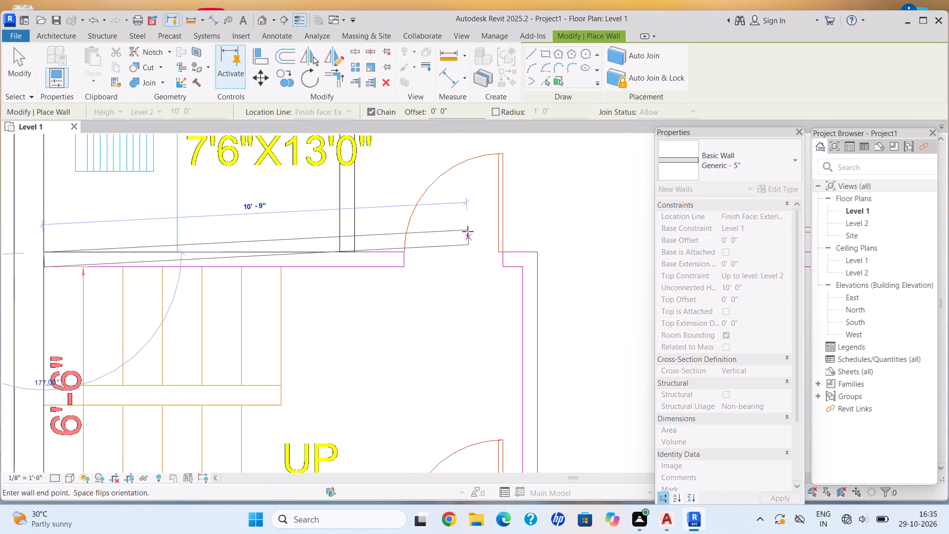
pyautogui.moveTo(465, 231); pyautogui.dragTo(318, 242, button='middle')
pyautogui.scroll(-1, 317, 242)
pyautogui.scroll(5, 376, 268)
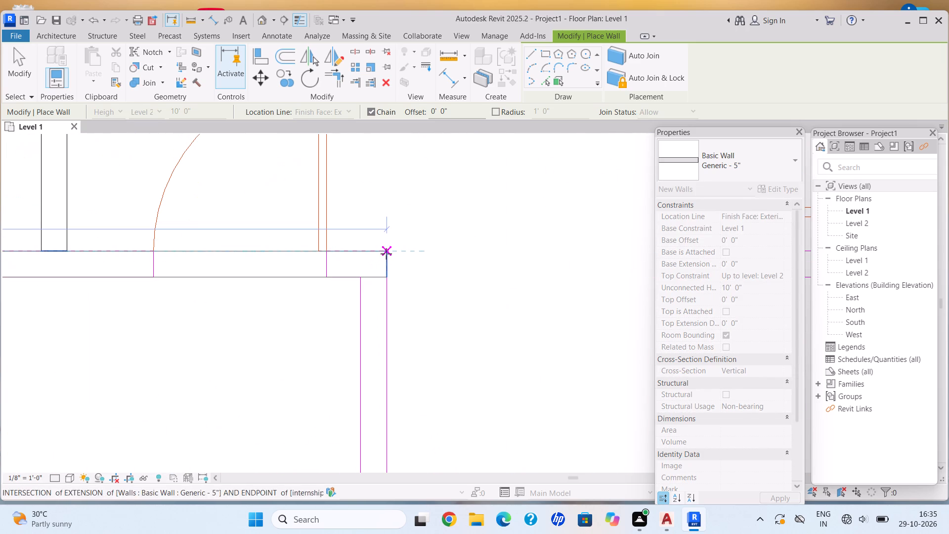
pyautogui.click(386, 254)
pyautogui.press('Escape')
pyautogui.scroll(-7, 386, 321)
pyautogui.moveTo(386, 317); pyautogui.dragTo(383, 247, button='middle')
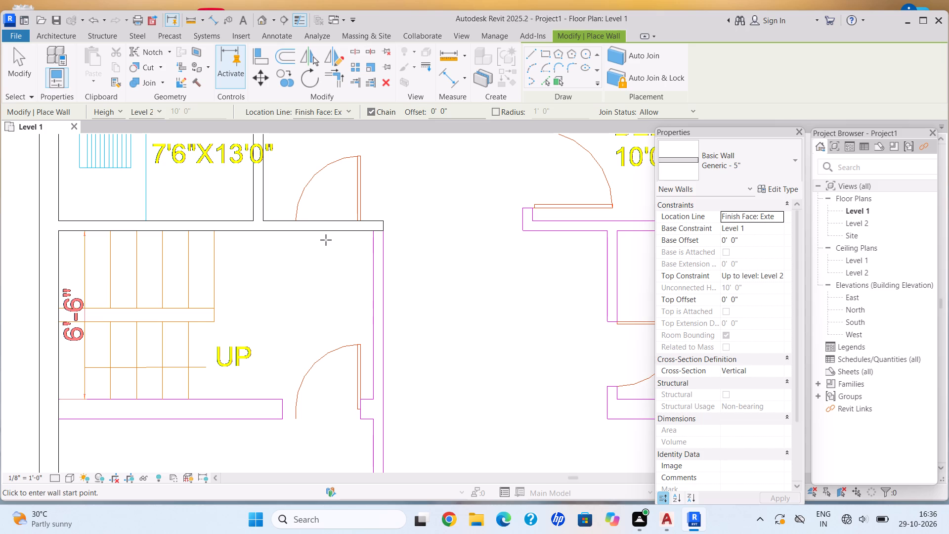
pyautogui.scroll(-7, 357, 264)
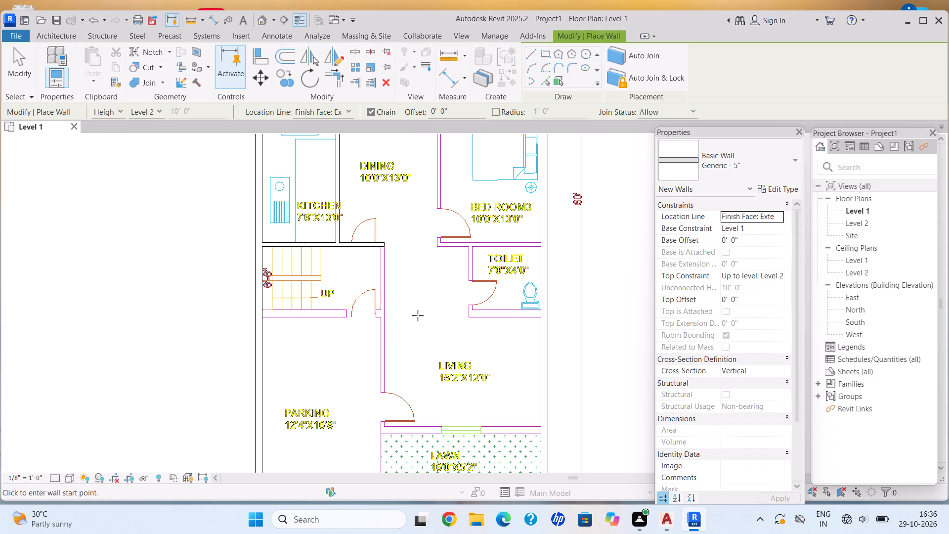
# Draw the vertical interior wall between parking and living, from the staircase room's outer corner down to the lawn's upper edge.
pyautogui.scroll(-1, 420, 314)
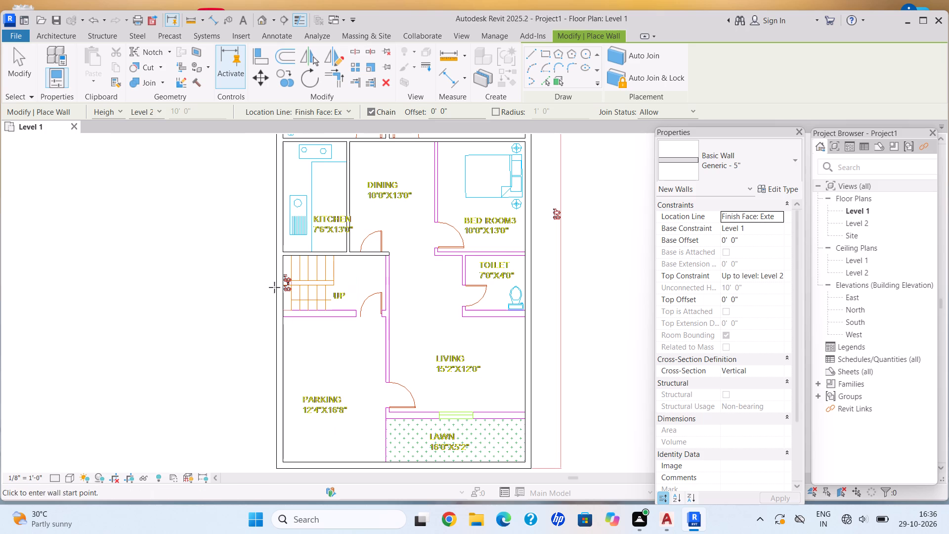
pyautogui.scroll(11, 301, 302)
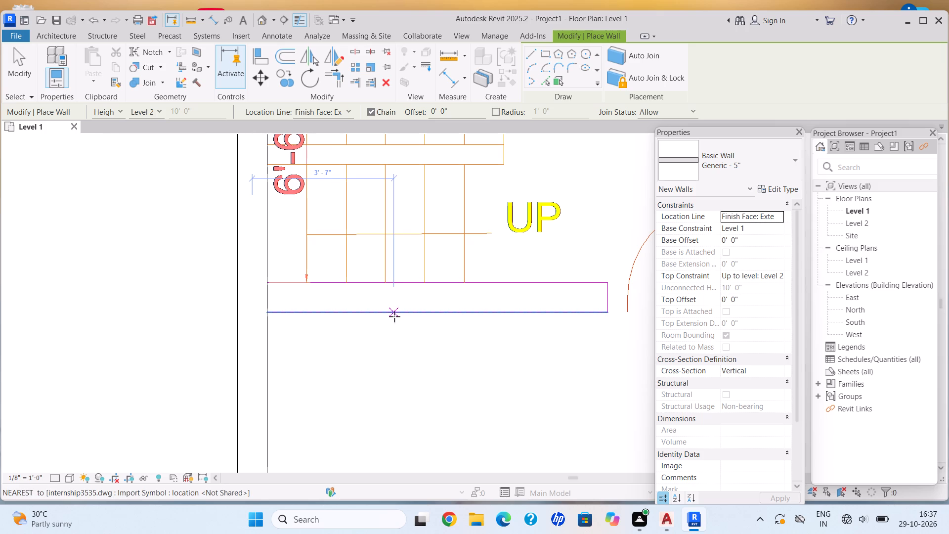
pyautogui.scroll(-5, 326, 321)
pyautogui.scroll(-4, 440, 332)
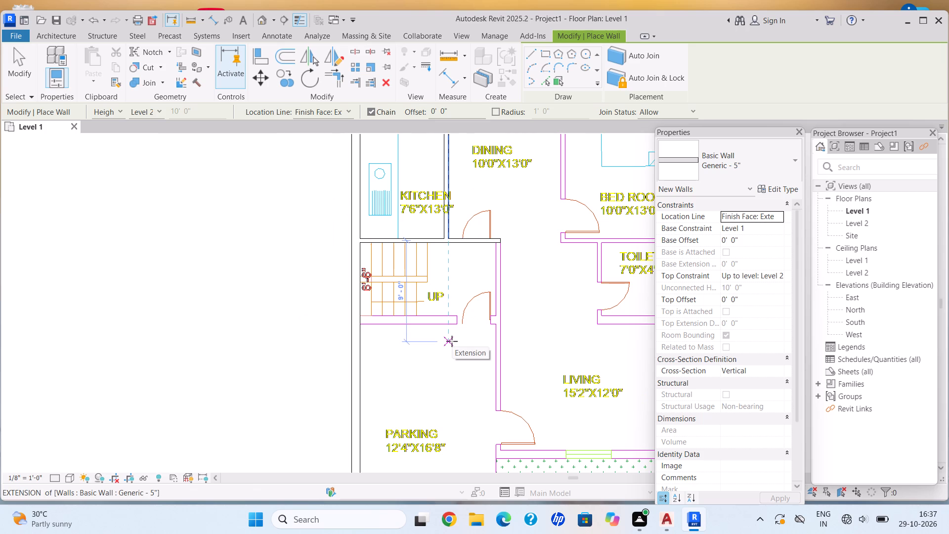
pyautogui.scroll(3, 502, 239)
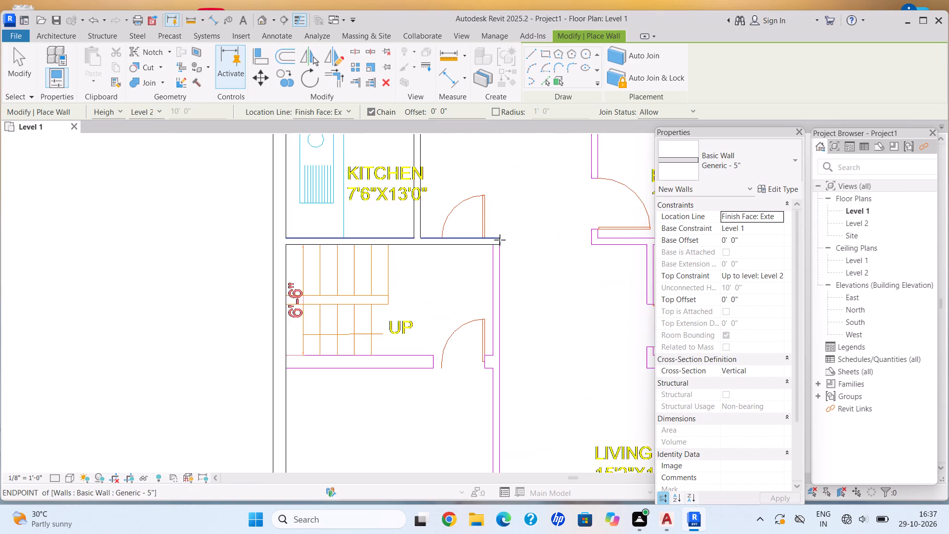
pyautogui.scroll(5, 500, 240)
pyautogui.scroll(1, 490, 299)
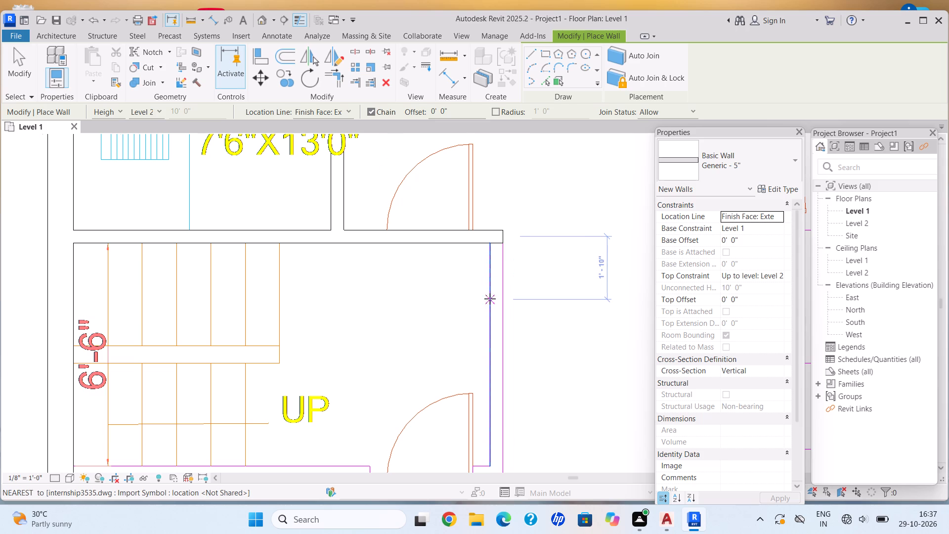
pyautogui.scroll(-1, 493, 308)
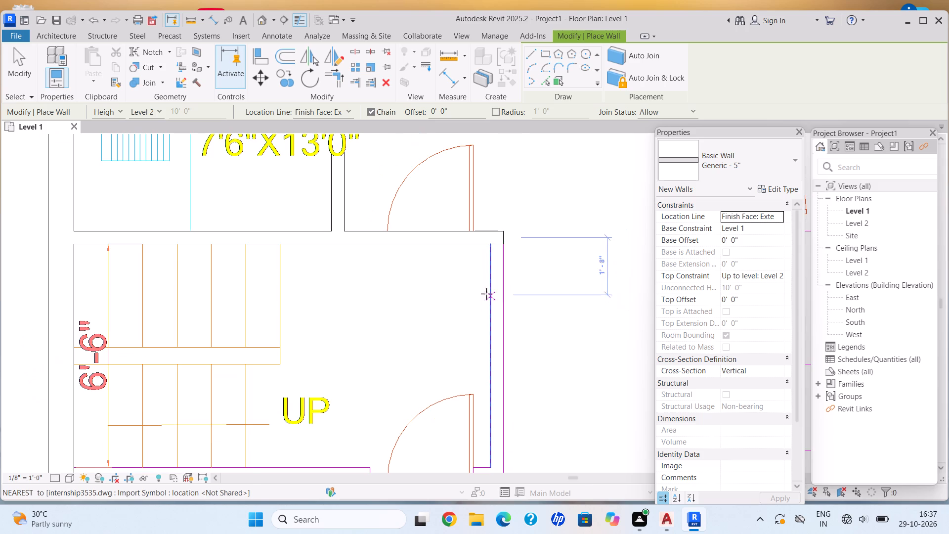
pyautogui.scroll(13, 511, 243)
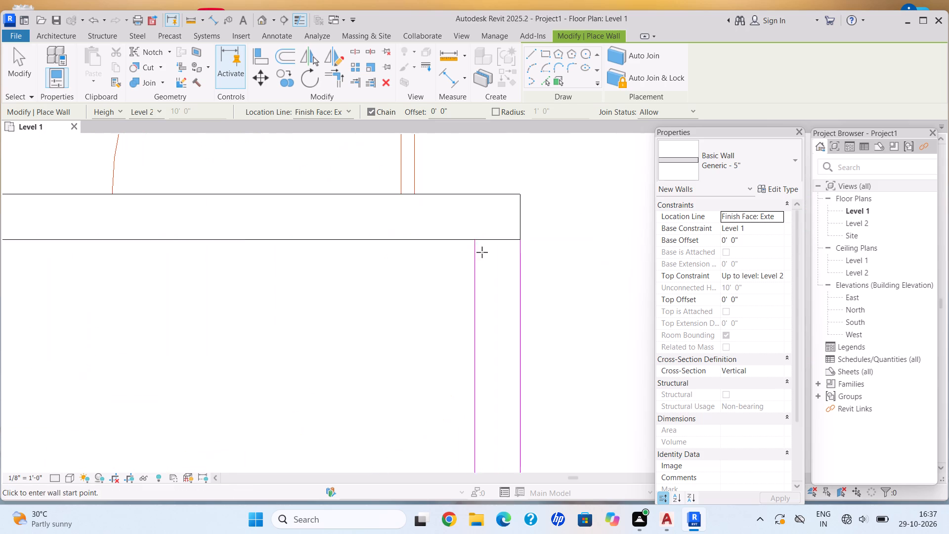
pyautogui.scroll(2, 482, 252)
pyautogui.click(572, 222)
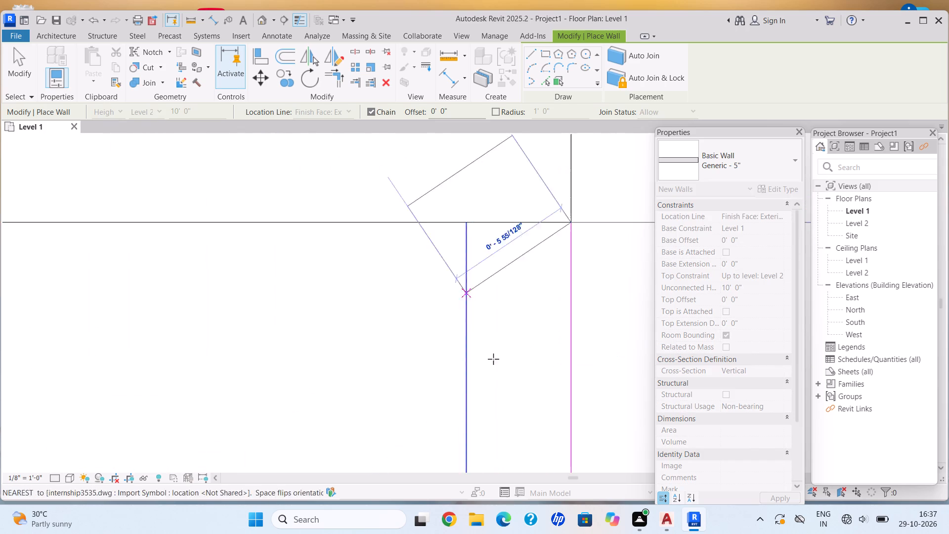
pyautogui.scroll(-7, 507, 382)
pyautogui.moveTo(508, 379); pyautogui.dragTo(484, 187, button='middle')
pyautogui.scroll(-6, 516, 320)
pyautogui.moveTo(524, 363); pyautogui.dragTo(508, 253, button='middle')
pyautogui.moveTo(495, 353); pyautogui.dragTo(474, 221, button='middle')
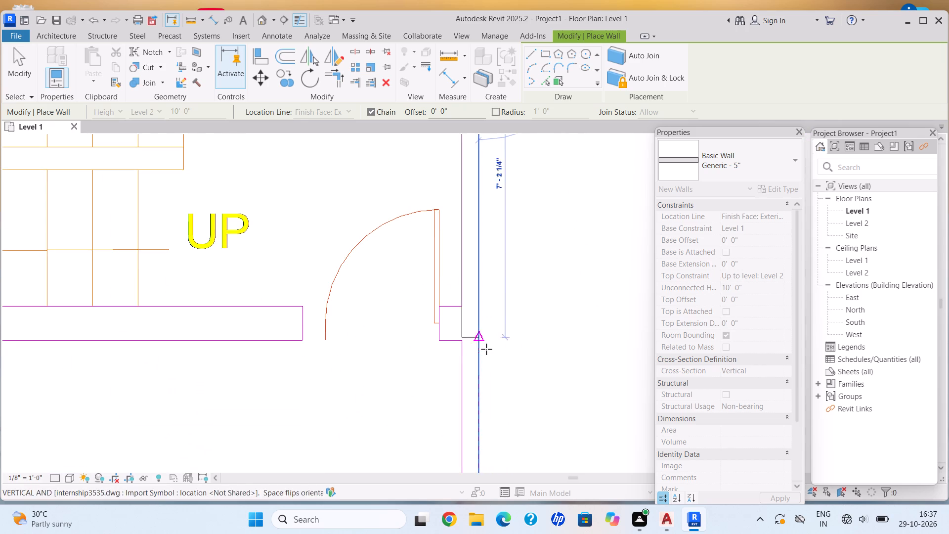
pyautogui.scroll(-1, 486, 349)
pyautogui.moveTo(489, 346); pyautogui.dragTo(510, 178, button='middle')
pyautogui.moveTo(516, 365); pyautogui.dragTo(499, 202, button='middle')
pyautogui.scroll(1, 469, 343)
pyautogui.moveTo(469, 319); pyautogui.dragTo(453, 96, button='middle')
pyautogui.scroll(-1, 455, 99)
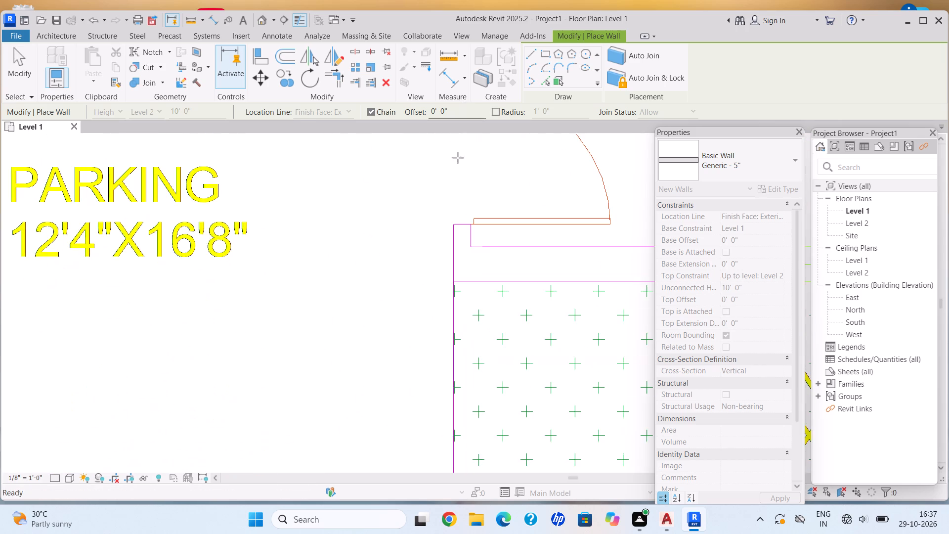
pyautogui.scroll(-3, 458, 158)
pyautogui.moveTo(464, 254); pyautogui.dragTo(464, 232, button='middle')
pyautogui.middleClick(464, 224)
pyautogui.scroll(4, 466, 261)
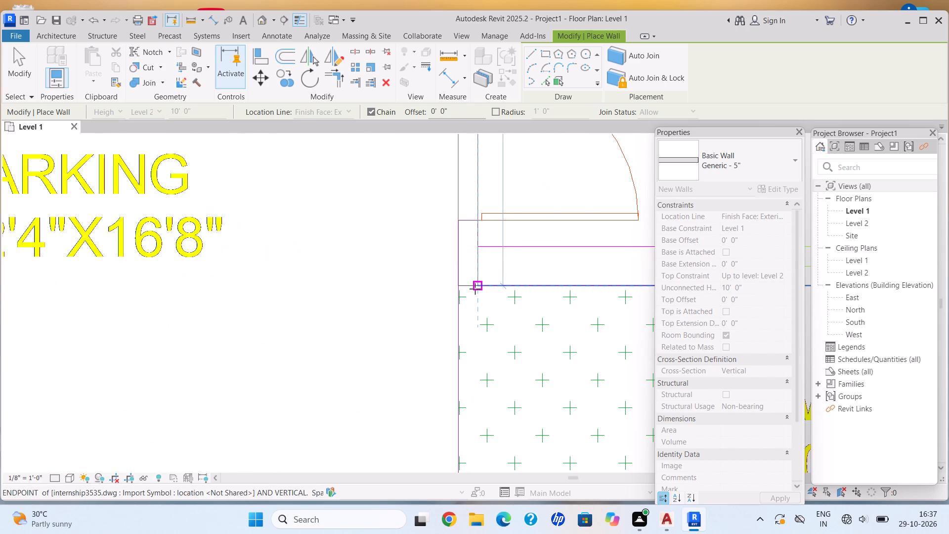
pyautogui.click(475, 289)
pyautogui.press('Escape')
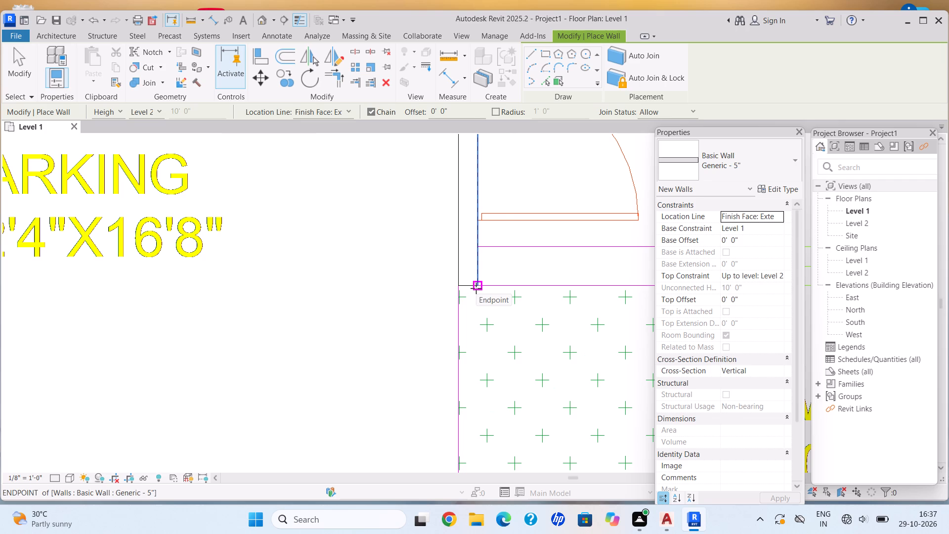
# Draw the vertical interior wall between dining and Bed Room 3, from the bedroom wall down past the door to the toilet wall line.
pyautogui.moveTo(537, 281); pyautogui.dragTo(375, 326, button='middle')
pyautogui.scroll(-4, 387, 311)
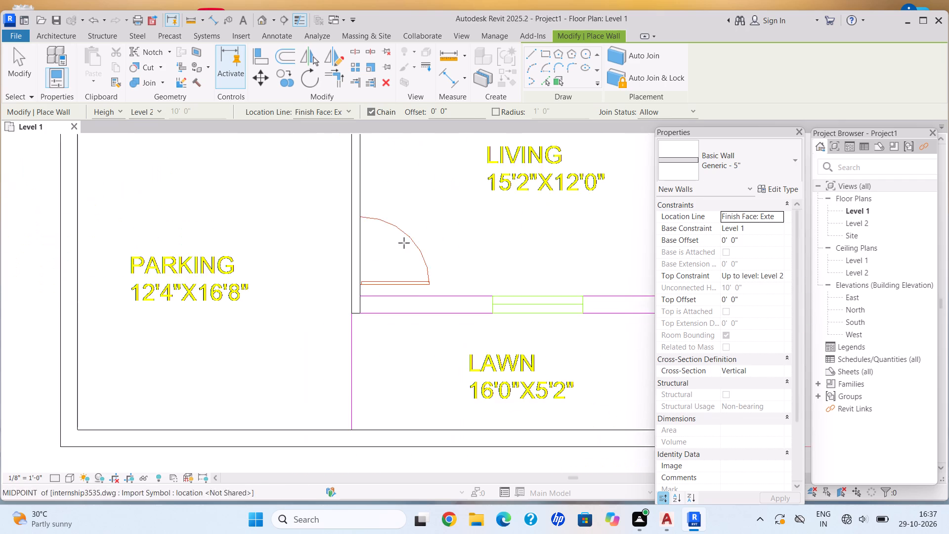
pyautogui.scroll(-10, 404, 243)
pyautogui.moveTo(414, 200); pyautogui.dragTo(413, 299, button='middle')
pyautogui.moveTo(433, 265); pyautogui.dragTo(438, 322, button='middle')
pyautogui.scroll(2, 457, 216)
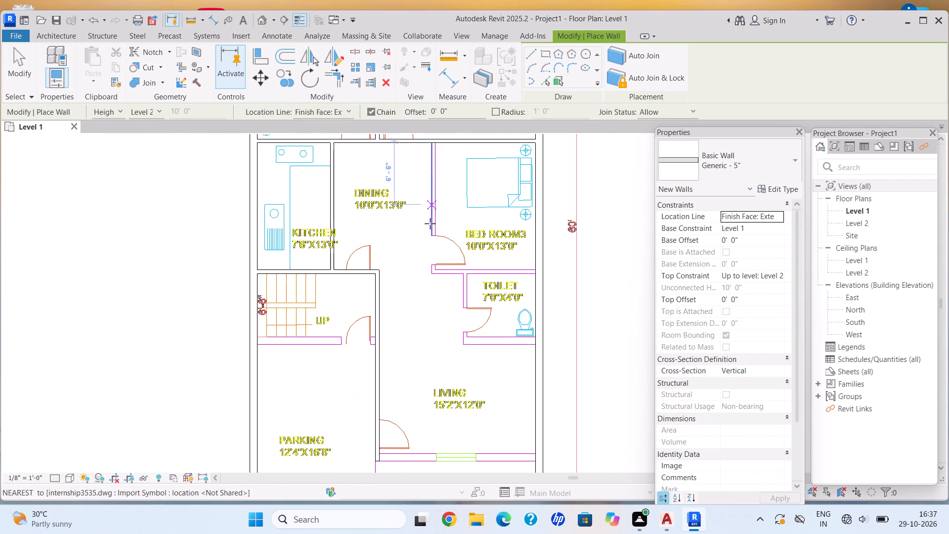
pyautogui.moveTo(423, 287); pyautogui.dragTo(422, 293, button='middle')
pyautogui.scroll(4, 420, 208)
pyautogui.moveTo(427, 183); pyautogui.dragTo(461, 304, button='middle')
pyautogui.scroll(12, 464, 267)
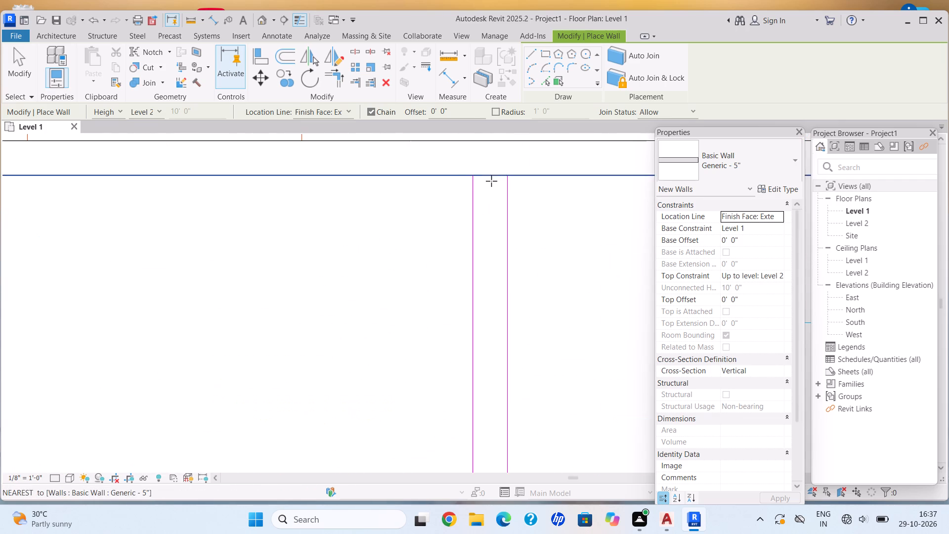
pyautogui.click(509, 176)
pyautogui.moveTo(525, 341); pyautogui.dragTo(492, 202, button='middle')
pyautogui.scroll(-4, 525, 340)
pyautogui.moveTo(479, 384); pyautogui.dragTo(454, 262, button='middle')
pyautogui.scroll(-2, 467, 330)
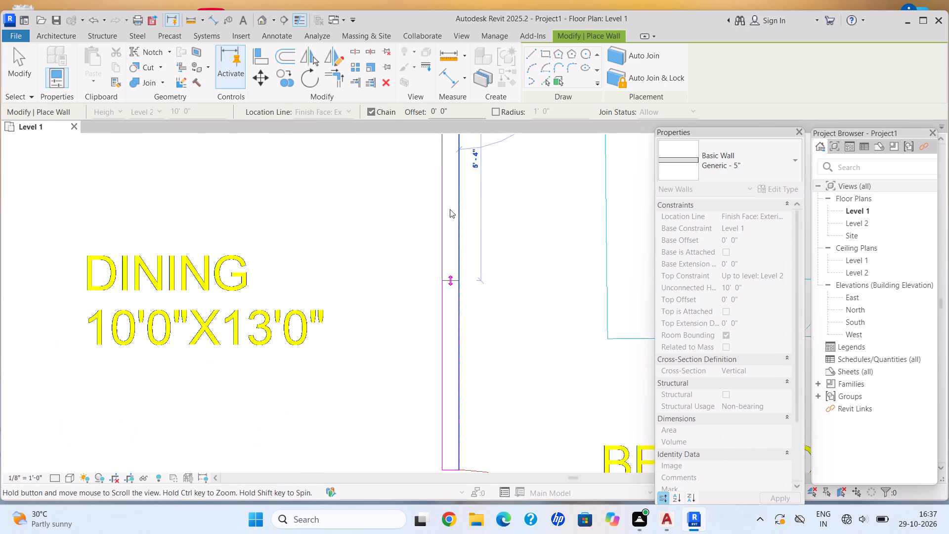
pyautogui.moveTo(441, 354); pyautogui.dragTo(430, 219, button='middle')
pyautogui.moveTo(451, 315); pyautogui.dragTo(451, 310, button='middle')
pyautogui.moveTo(451, 295); pyautogui.dragTo(451, 202, button='middle')
pyautogui.scroll(5, 440, 337)
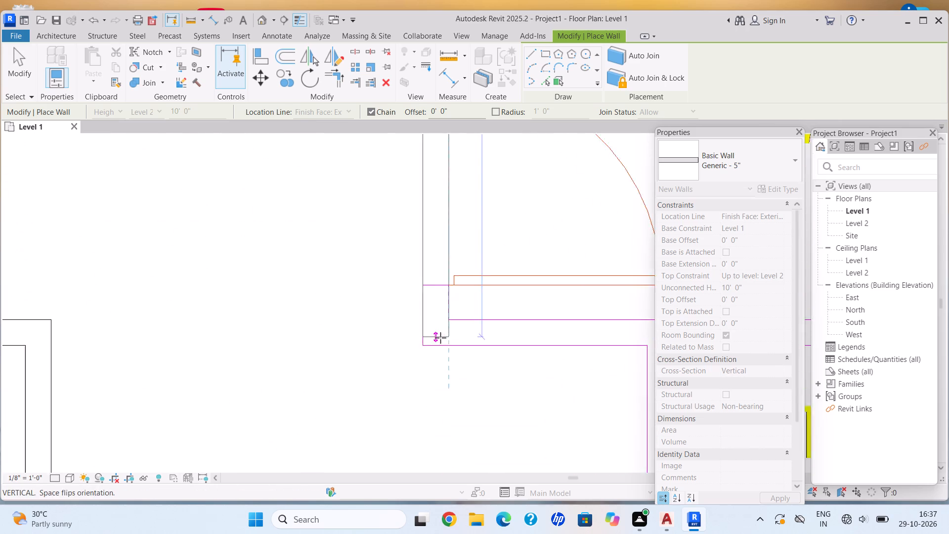
pyautogui.click(450, 346)
pyautogui.moveTo(520, 335); pyautogui.dragTo(242, 308, button='middle')
pyautogui.press('Escape')
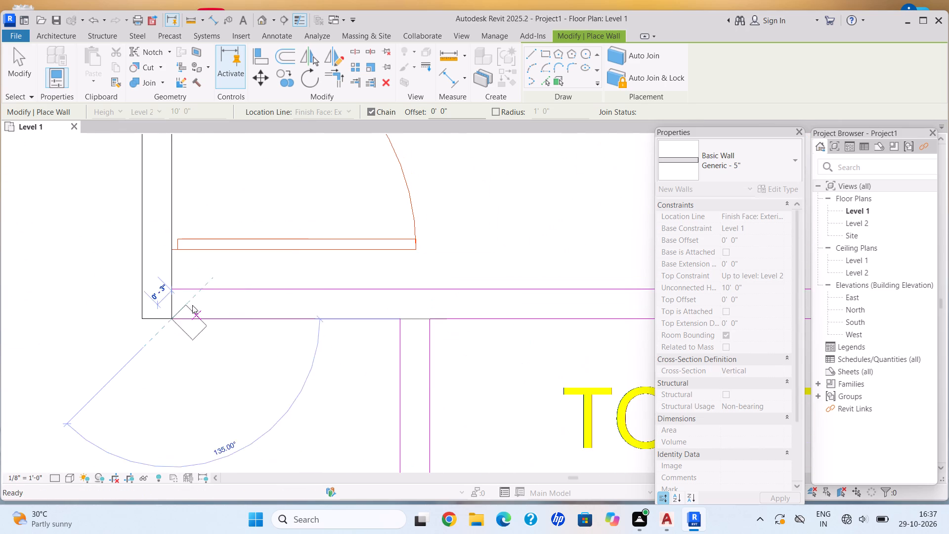
# Draw the toilet's vertical door-side wall, from the Bed Room 3 wall line down to the toilet's lower outer corner.
pyautogui.scroll(-8, 375, 320)
pyautogui.moveTo(397, 325); pyautogui.dragTo(387, 256, button='middle')
pyautogui.scroll(5, 385, 251)
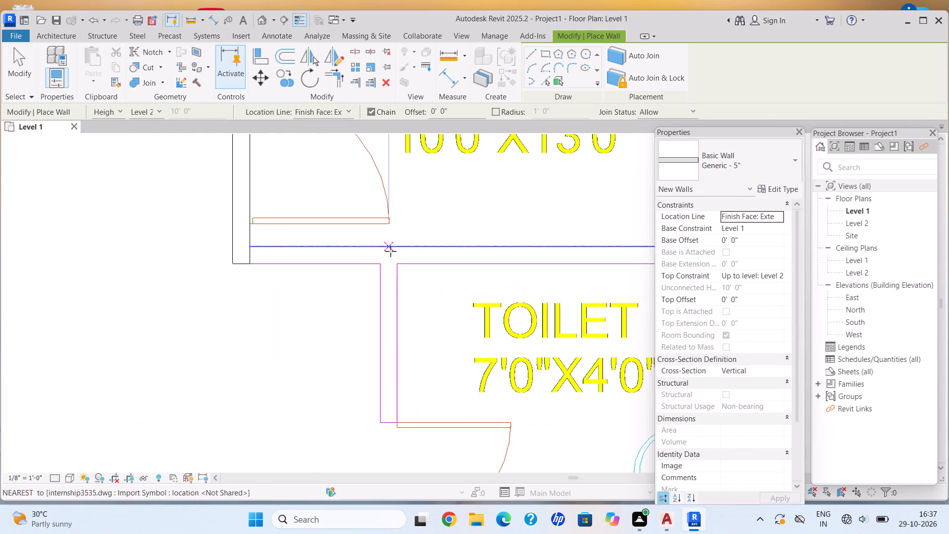
pyautogui.scroll(3, 390, 251)
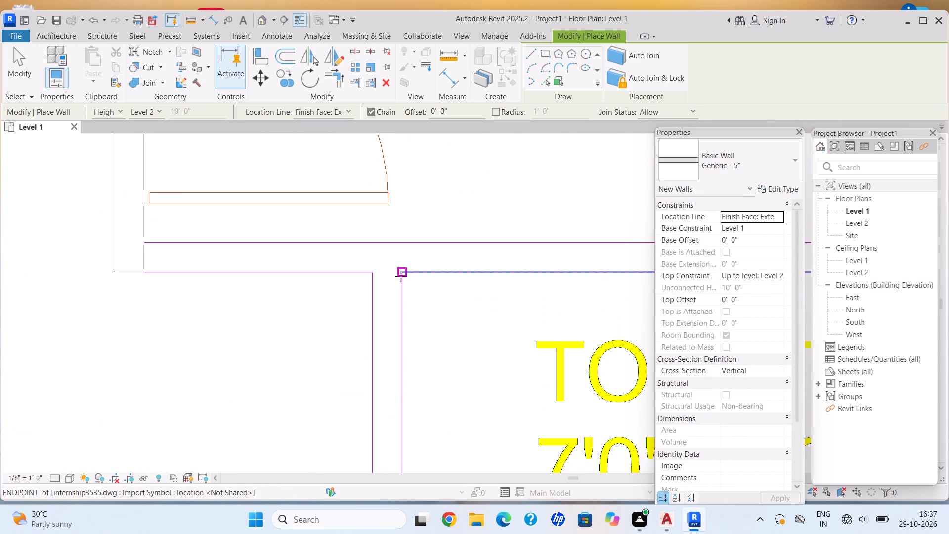
pyautogui.click(401, 276)
pyautogui.scroll(-5, 401, 388)
pyautogui.moveTo(401, 389); pyautogui.dragTo(416, 375, button='middle')
pyautogui.moveTo(449, 361); pyautogui.dragTo(429, 326, button='middle')
pyautogui.moveTo(426, 314); pyautogui.dragTo(407, 226, button='middle')
pyautogui.scroll(-1, 412, 252)
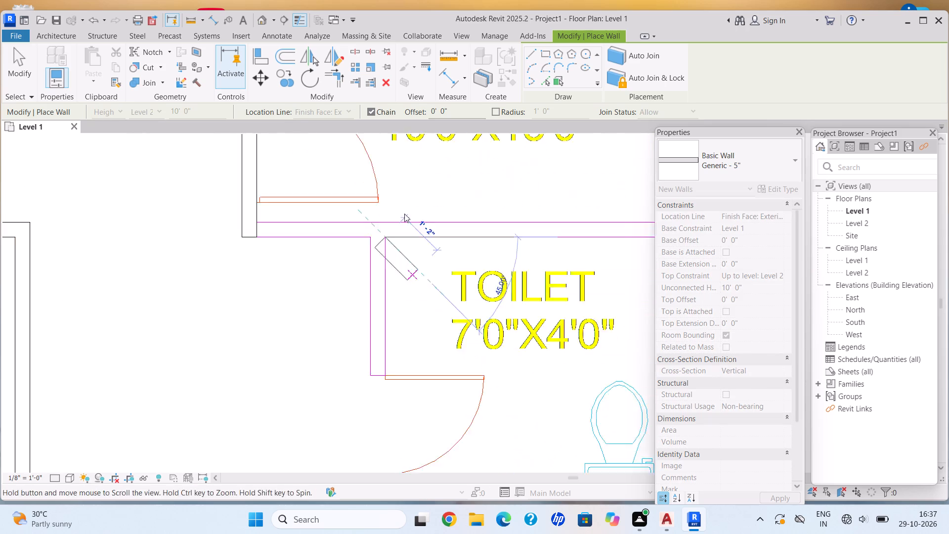
pyautogui.scroll(-3, 404, 214)
pyautogui.moveTo(384, 309); pyautogui.dragTo(372, 250, button='middle')
pyautogui.middleClick(372, 250)
pyautogui.scroll(9, 369, 284)
pyautogui.scroll(2, 386, 346)
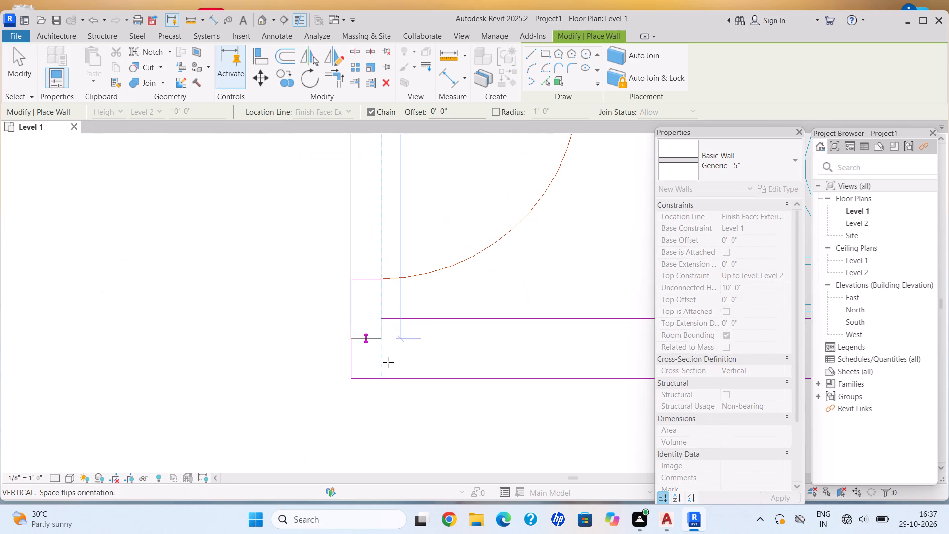
pyautogui.scroll(3, 388, 362)
pyautogui.click(376, 395)
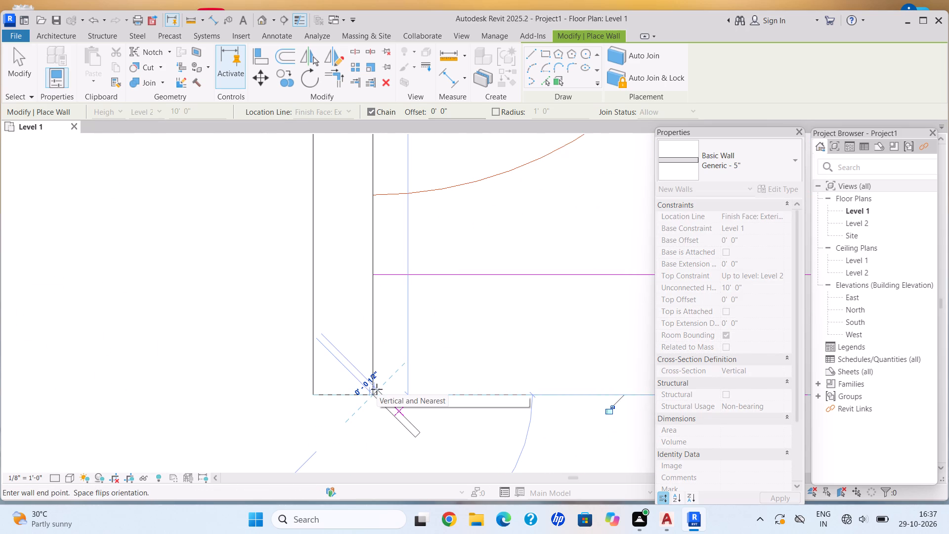
pyautogui.press('Escape')
# Draw the horizontal interior wall between Bed Room 3 and the toilet, from the dining-side wall to the exterior wall.
pyautogui.scroll(-10, 457, 381)
pyautogui.moveTo(457, 372); pyautogui.dragTo(434, 348, button='middle')
pyautogui.scroll(-8, 307, 333)
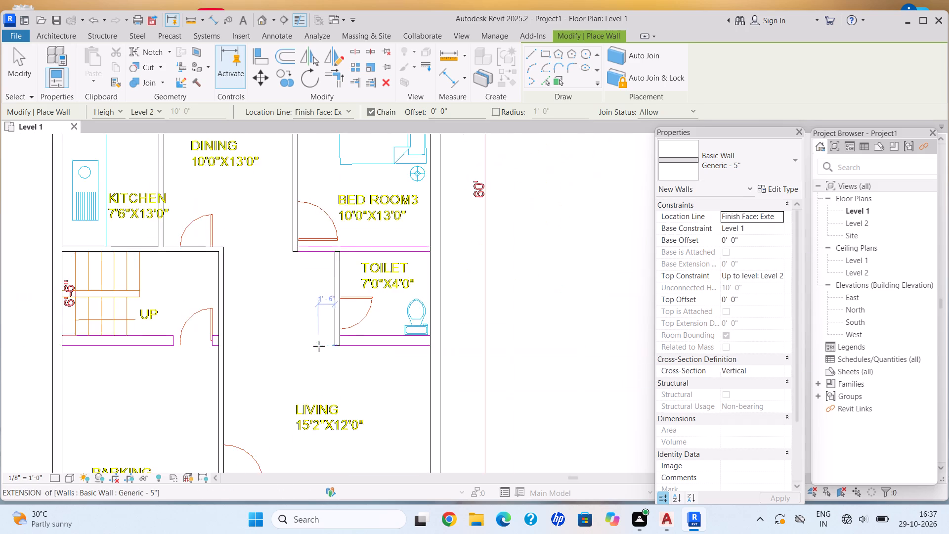
pyautogui.scroll(-2, 319, 346)
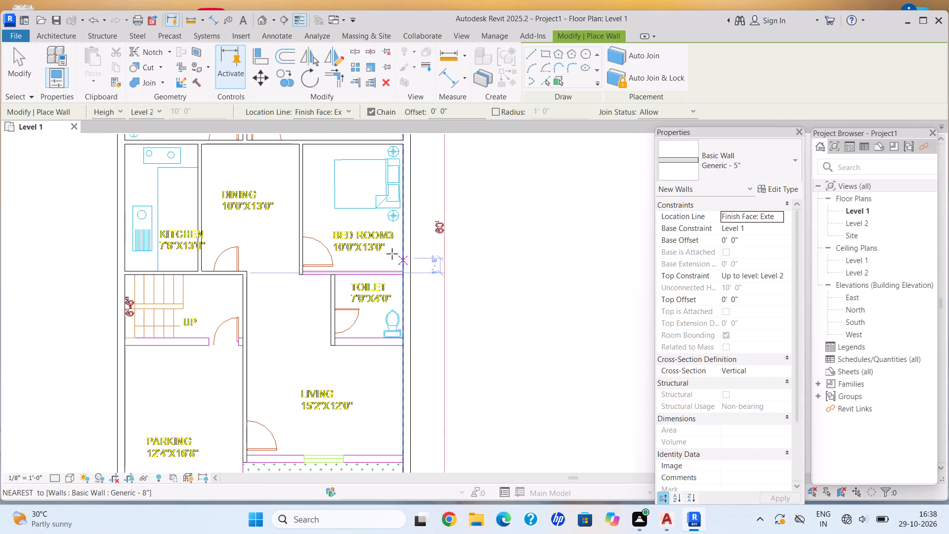
pyautogui.scroll(14, 331, 281)
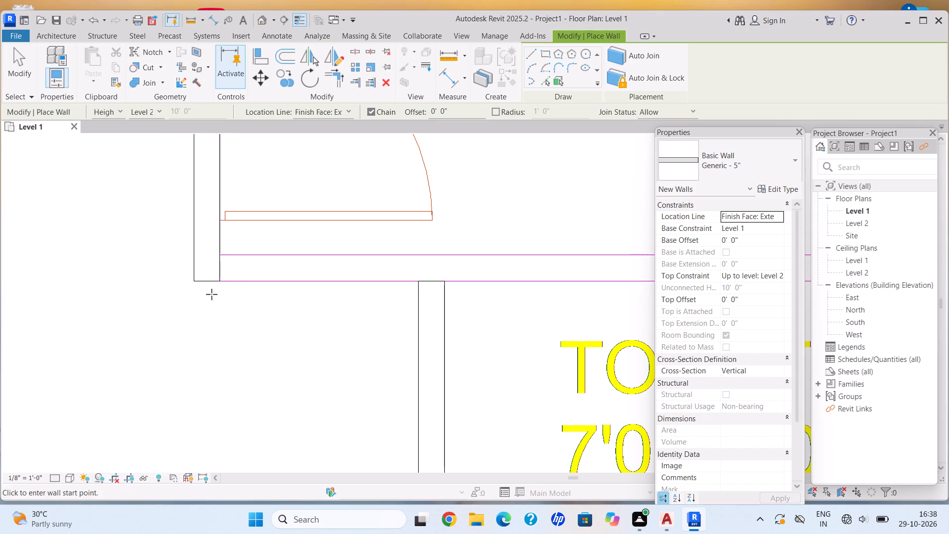
pyautogui.scroll(-9, 304, 222)
pyautogui.scroll(11, 290, 246)
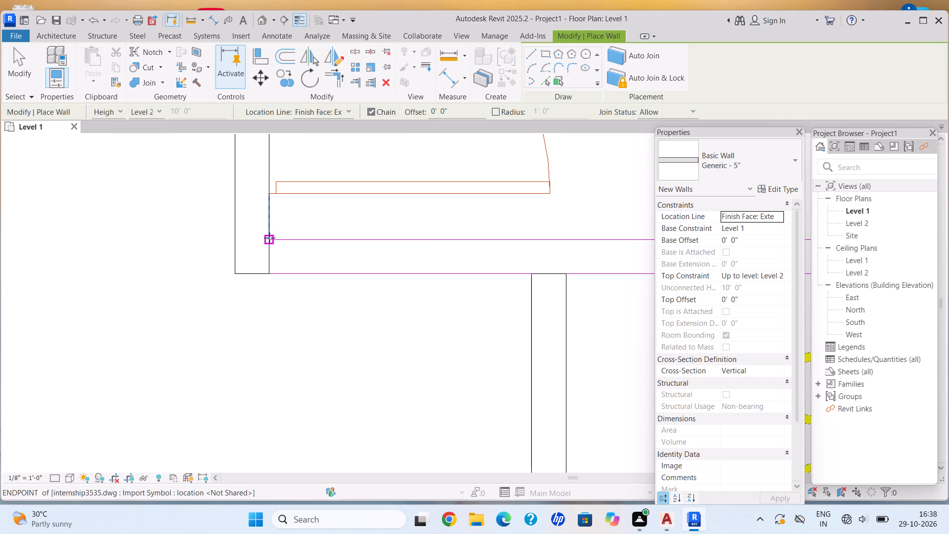
pyautogui.click(269, 238)
pyautogui.moveTo(388, 256); pyautogui.dragTo(297, 267, button='middle')
pyautogui.moveTo(198, 284); pyautogui.dragTo(176, 286, button='middle')
pyautogui.scroll(-4, 188, 285)
pyautogui.moveTo(445, 245); pyautogui.dragTo(215, 263, button='middle')
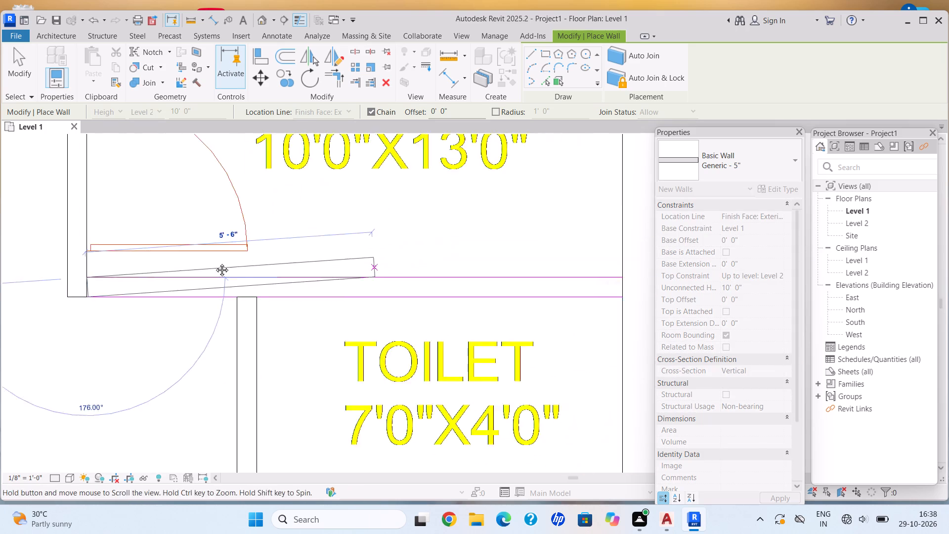
pyautogui.scroll(-1, 207, 263)
pyautogui.moveTo(215, 263); pyautogui.dragTo(207, 263, button='middle')
pyautogui.scroll(5, 391, 282)
pyautogui.click(446, 279)
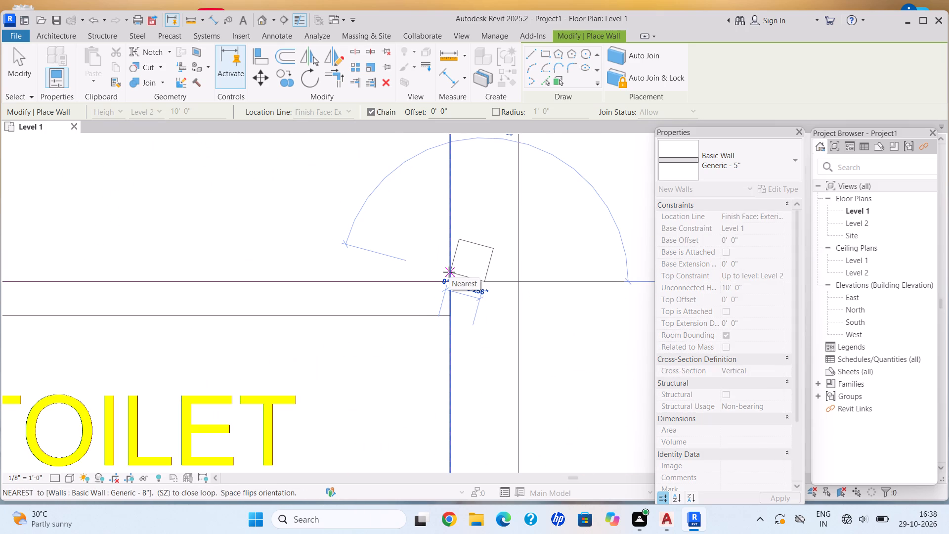
pyautogui.press('Escape')
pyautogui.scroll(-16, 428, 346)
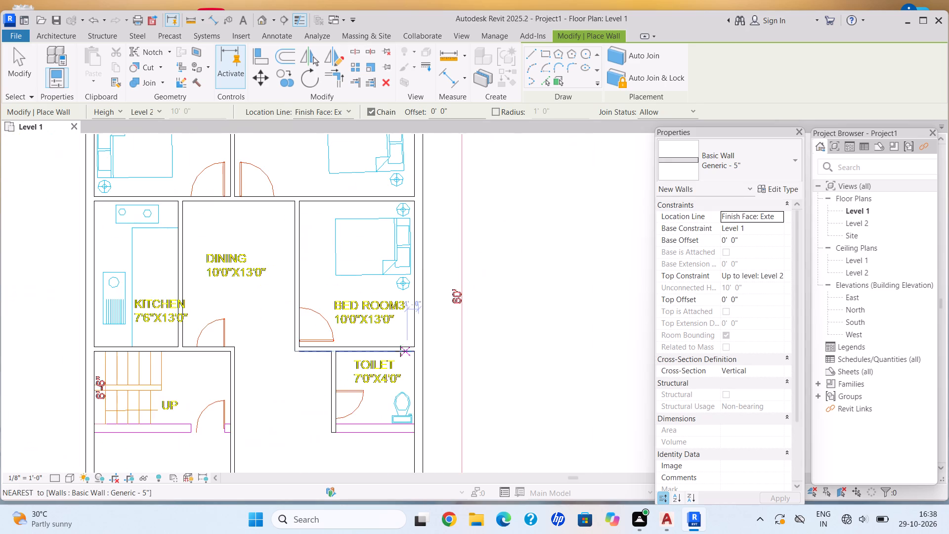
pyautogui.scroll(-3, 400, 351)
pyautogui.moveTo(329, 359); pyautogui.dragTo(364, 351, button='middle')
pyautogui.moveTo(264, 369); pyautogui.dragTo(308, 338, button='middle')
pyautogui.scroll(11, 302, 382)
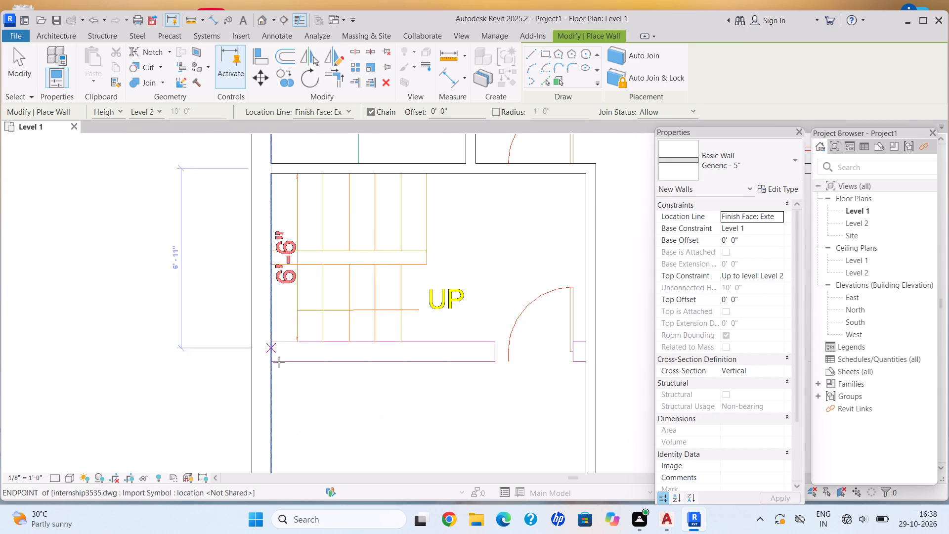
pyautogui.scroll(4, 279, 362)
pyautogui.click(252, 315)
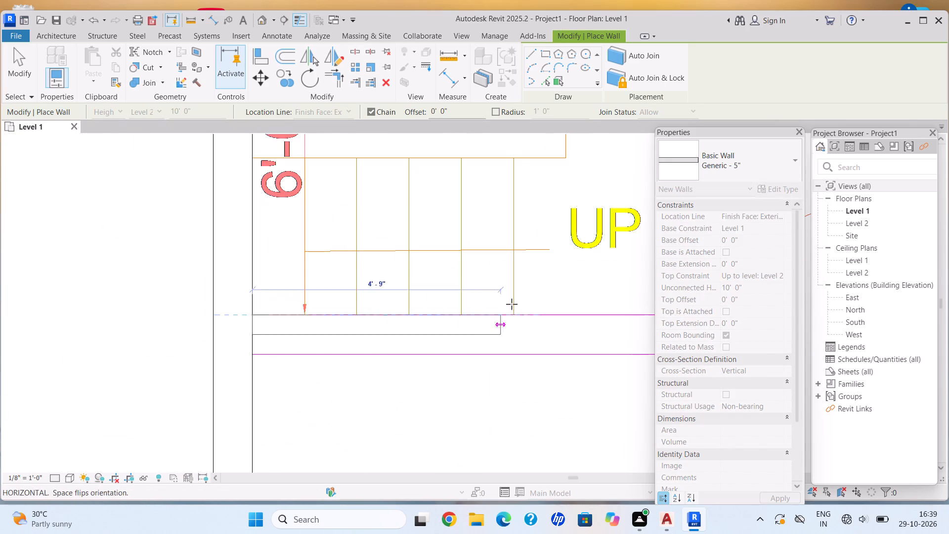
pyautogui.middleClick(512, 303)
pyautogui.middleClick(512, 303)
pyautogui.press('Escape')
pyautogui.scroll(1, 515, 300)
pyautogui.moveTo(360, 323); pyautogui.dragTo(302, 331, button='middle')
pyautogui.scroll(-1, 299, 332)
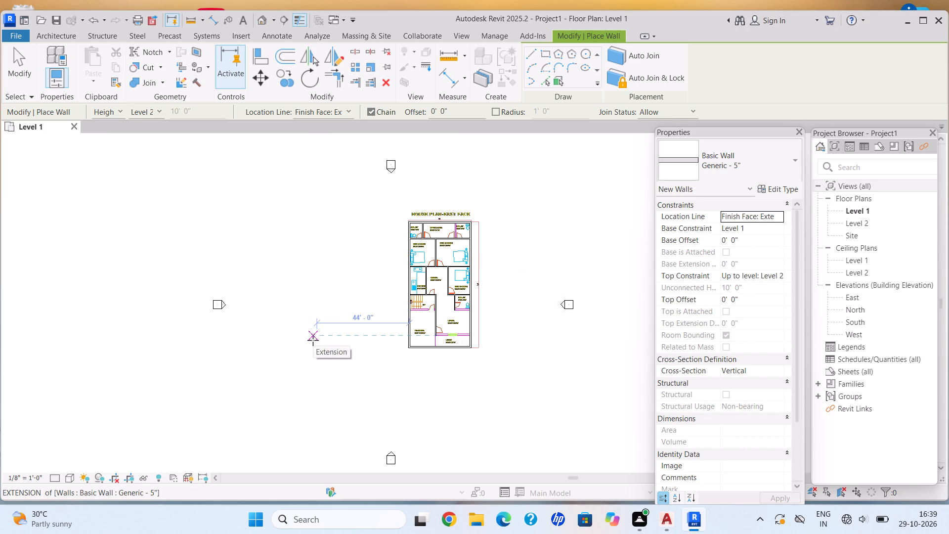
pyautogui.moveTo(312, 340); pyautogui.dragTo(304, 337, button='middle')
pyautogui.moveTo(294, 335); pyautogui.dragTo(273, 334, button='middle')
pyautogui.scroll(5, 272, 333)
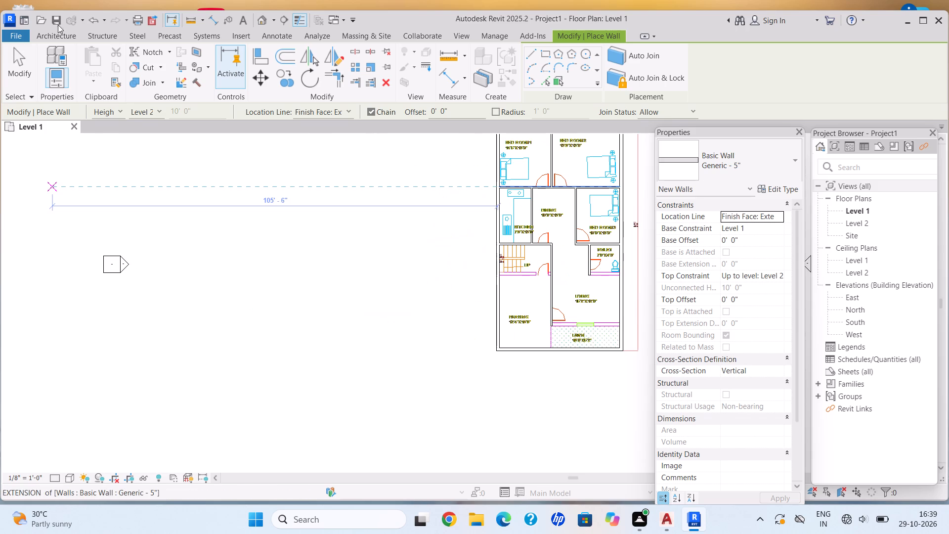
# Draw the horizontal wall between the staircase and parking with the Generic - 8" type, from the exterior wall's inner face to the parking–living wall.
pyautogui.click(68, 27)
pyautogui.click(68, 29)
pyautogui.click(66, 32)
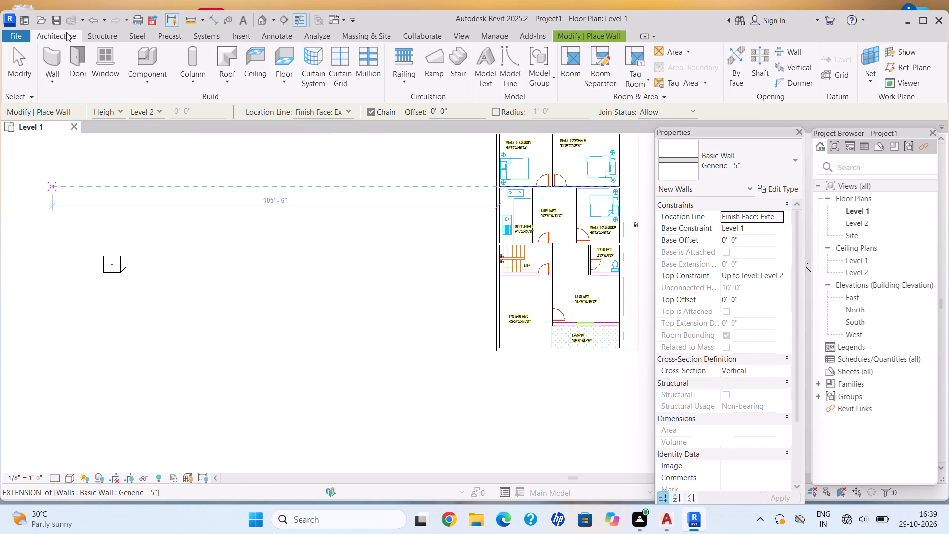
pyautogui.click(46, 85)
pyautogui.click(66, 106)
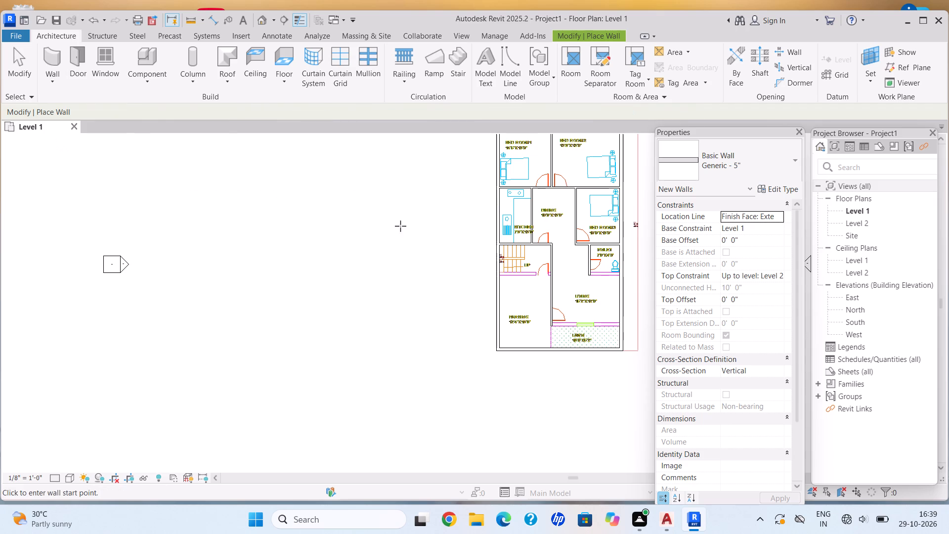
pyautogui.moveTo(516, 333); pyautogui.dragTo(378, 332, button='middle')
pyautogui.scroll(6, 367, 299)
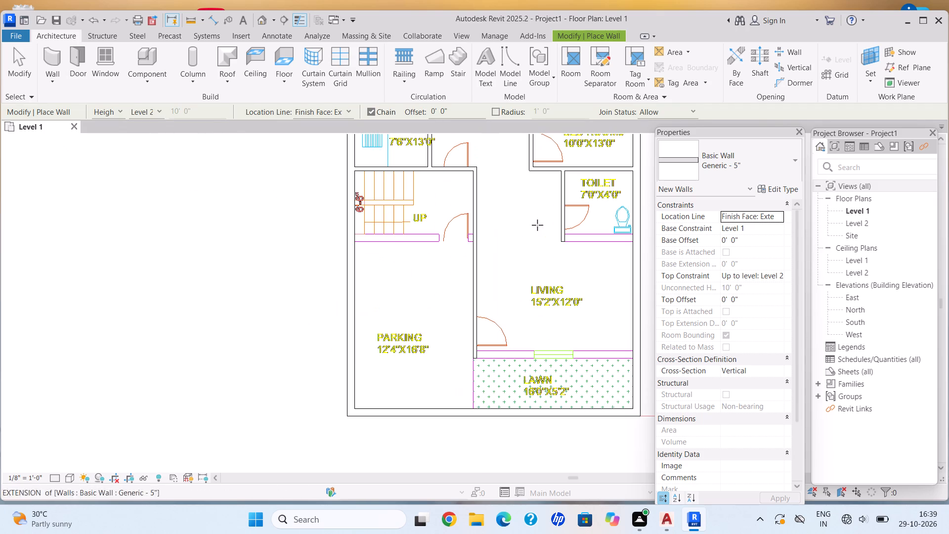
pyautogui.click(736, 166)
pyautogui.click(728, 288)
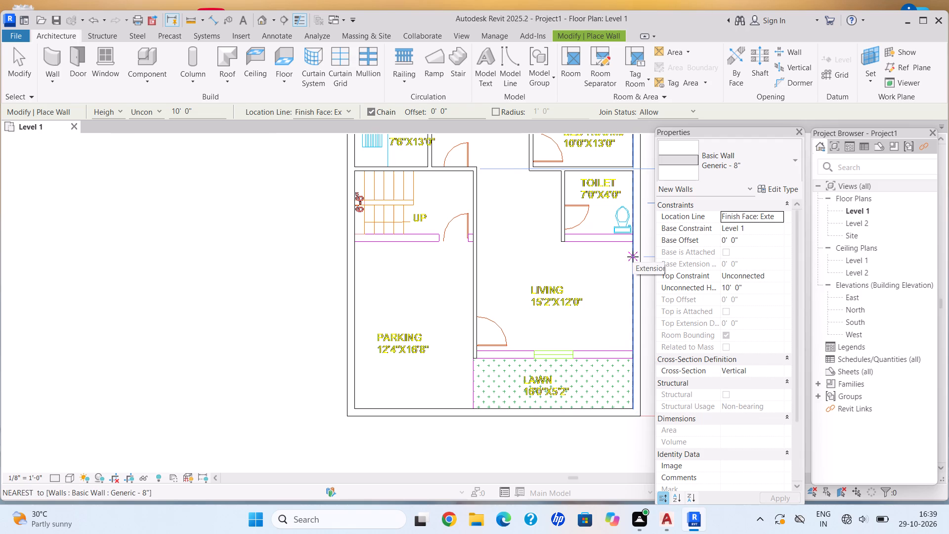
pyautogui.scroll(16, 340, 208)
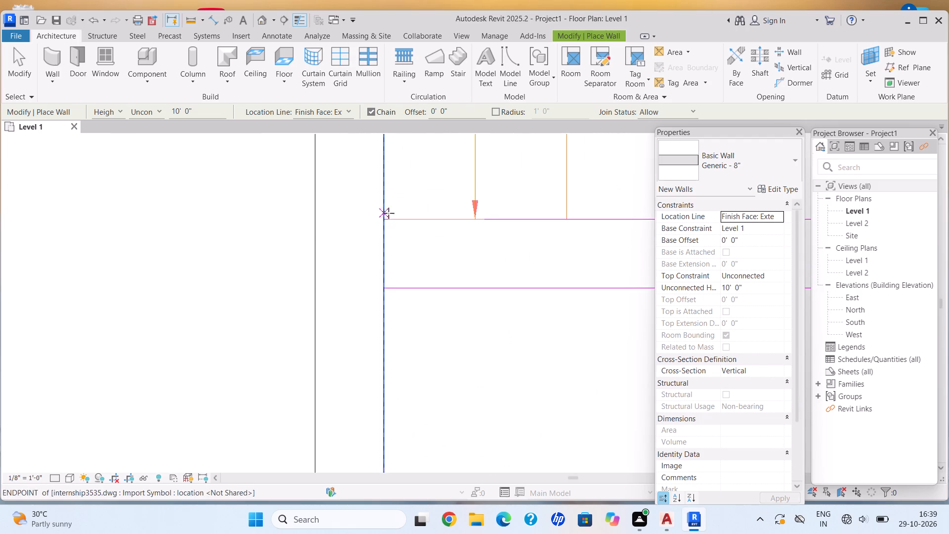
pyautogui.click(384, 219)
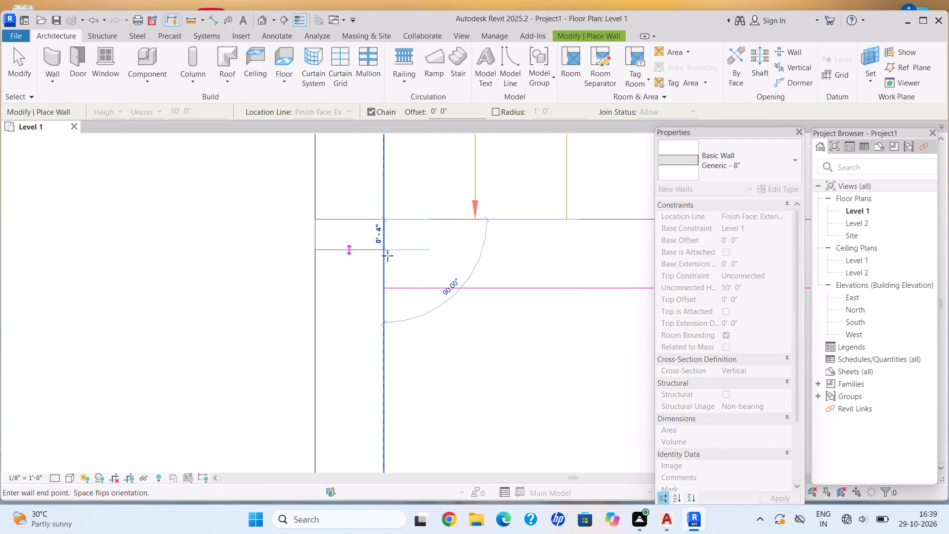
pyautogui.scroll(-2, 514, 240)
pyautogui.moveTo(357, 235); pyautogui.dragTo(288, 263, button='middle')
pyautogui.scroll(-2, 368, 295)
pyautogui.middleClick(570, 265)
pyautogui.moveTo(566, 264); pyautogui.dragTo(559, 263, button='middle')
pyautogui.moveTo(511, 263); pyautogui.dragTo(439, 272, button='middle')
pyautogui.scroll(-3, 437, 273)
pyautogui.moveTo(493, 270); pyautogui.dragTo(456, 329, button='middle')
pyautogui.moveTo(444, 331); pyautogui.dragTo(397, 311, button='middle')
pyautogui.moveTo(395, 312); pyautogui.dragTo(269, 344, button='middle')
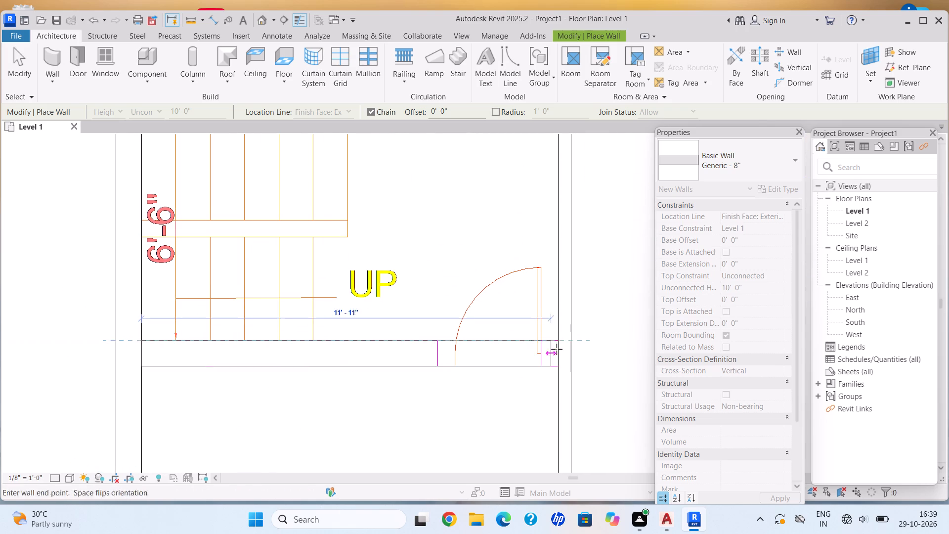
pyautogui.scroll(4, 565, 341)
pyautogui.click(555, 341)
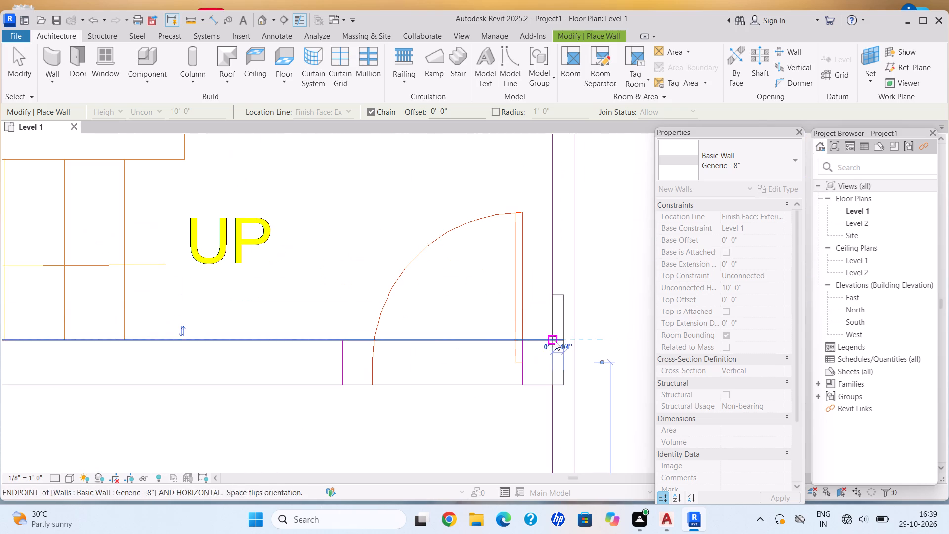
pyautogui.press('Escape')
pyautogui.scroll(-7, 559, 388)
pyautogui.moveTo(554, 383); pyautogui.dragTo(547, 376, button='middle')
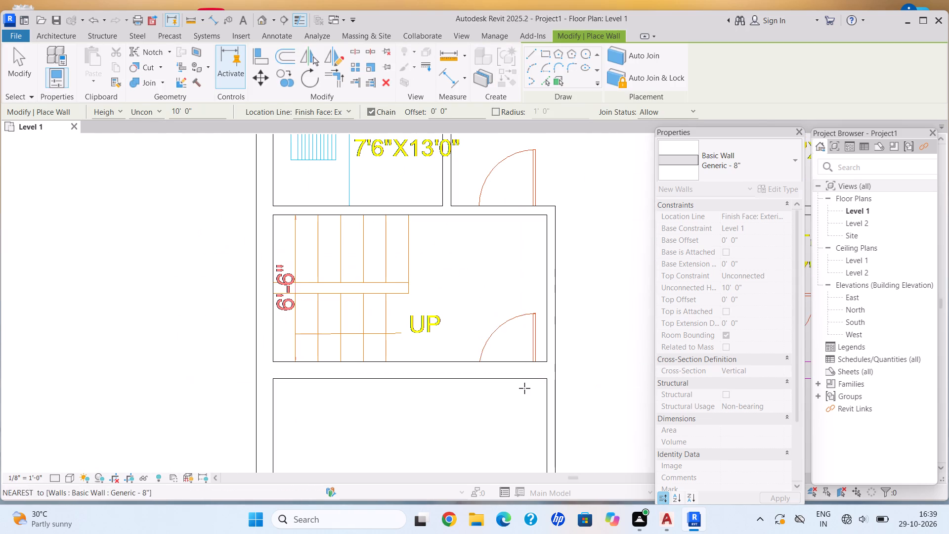
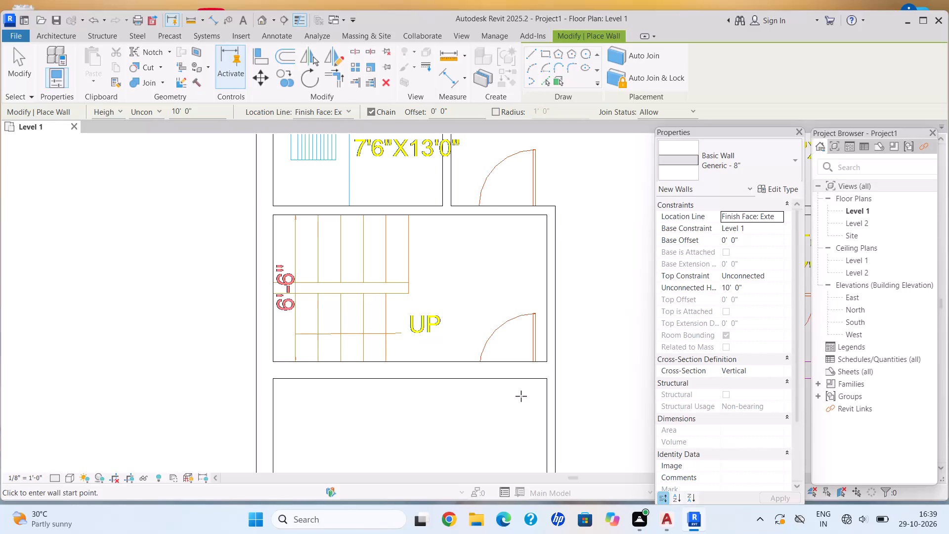
# Draw the horizontal wall between living and lawn with the Generic - 8" type, from the parking–living wall to the exterior wall's inner face.
pyautogui.scroll(-9, 520, 397)
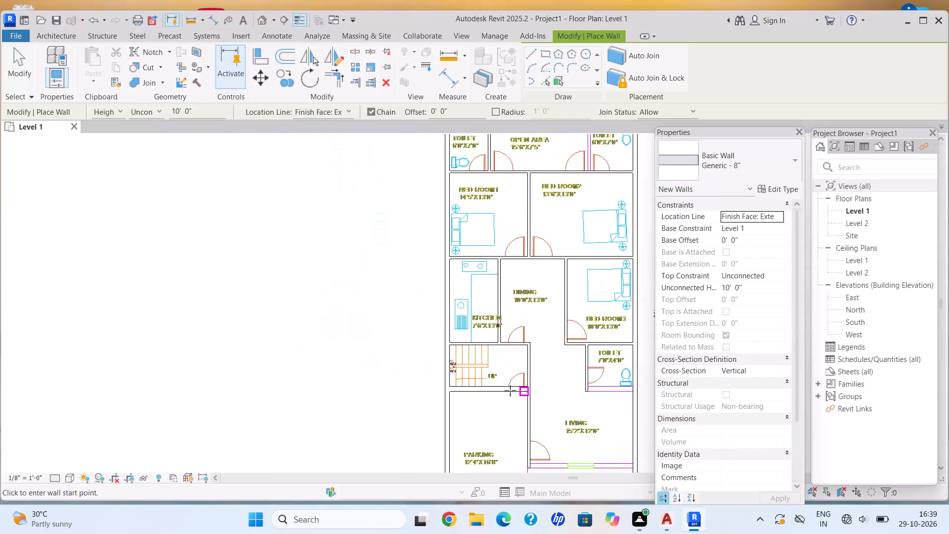
pyautogui.moveTo(446, 357); pyautogui.dragTo(265, 328, button='middle')
pyautogui.scroll(-1, 365, 356)
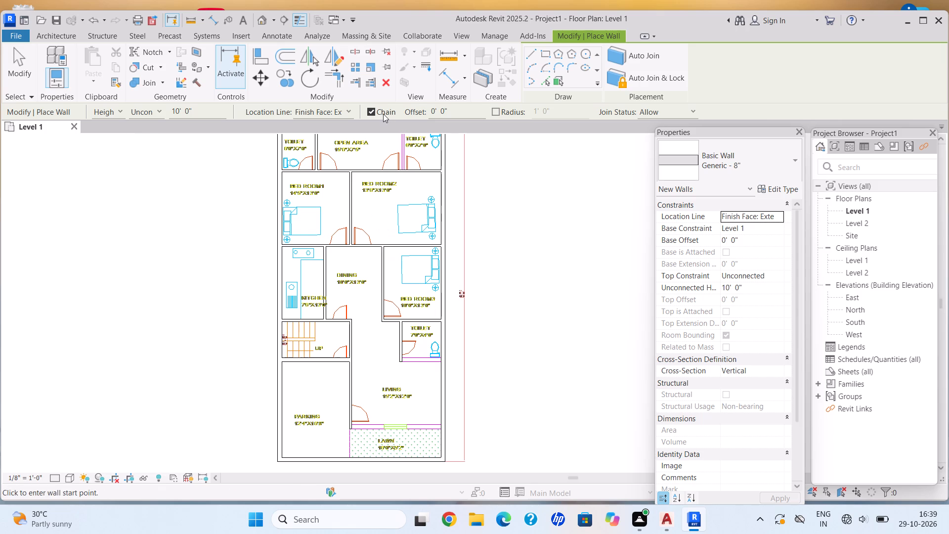
pyautogui.scroll(-3, 357, 135)
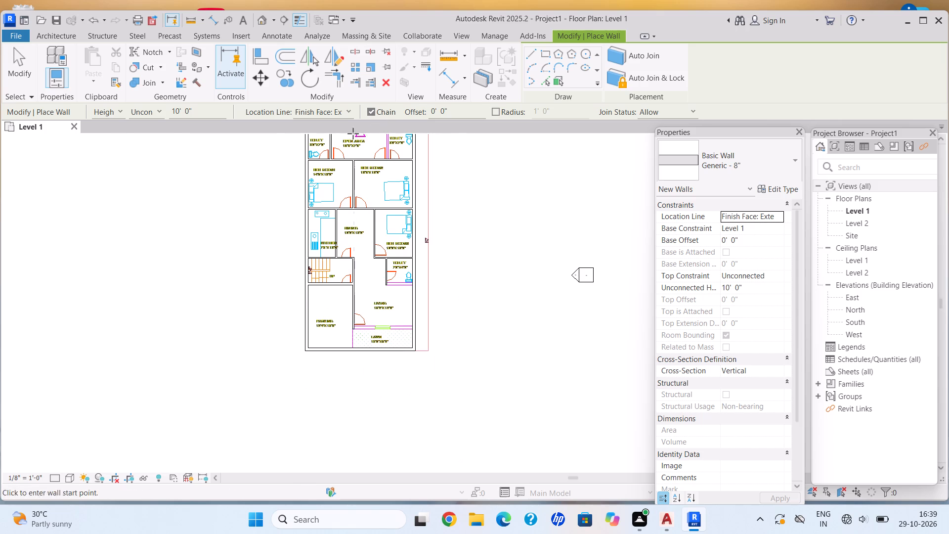
pyautogui.scroll(3, 304, 128)
pyautogui.scroll(4, 381, 228)
pyautogui.scroll(4, 364, 356)
pyautogui.scroll(-1, 353, 355)
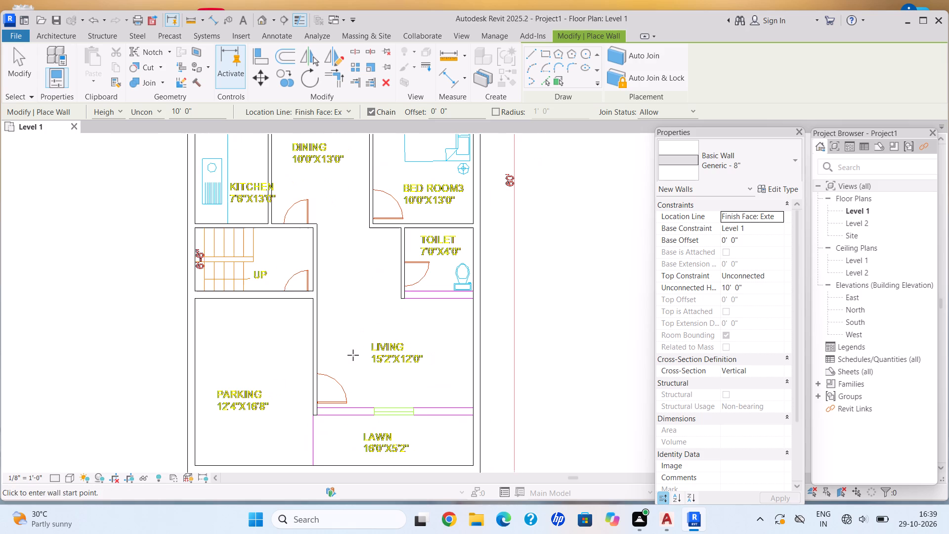
pyautogui.middleClick(348, 352)
pyautogui.moveTo(348, 351); pyautogui.dragTo(366, 305, button='middle')
pyautogui.scroll(11, 521, 334)
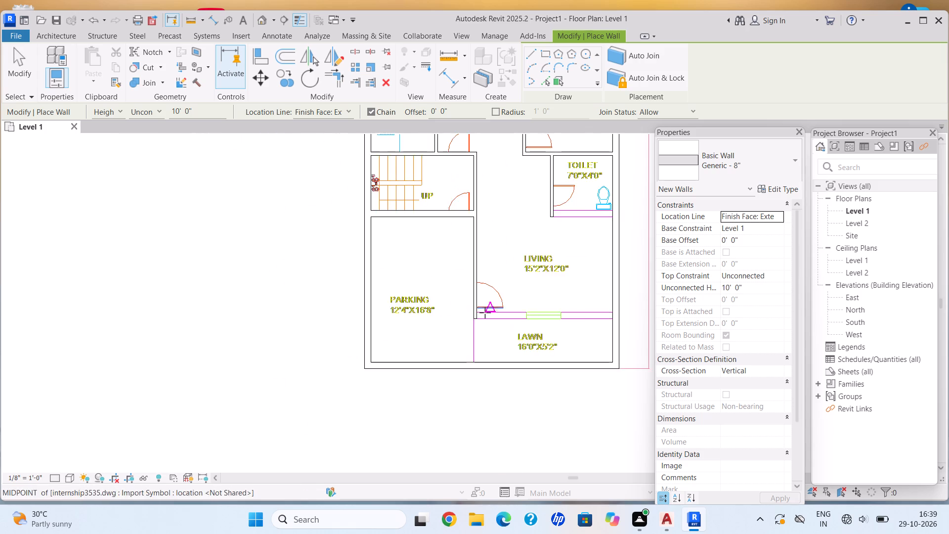
pyautogui.scroll(15, 485, 312)
pyautogui.click(472, 294)
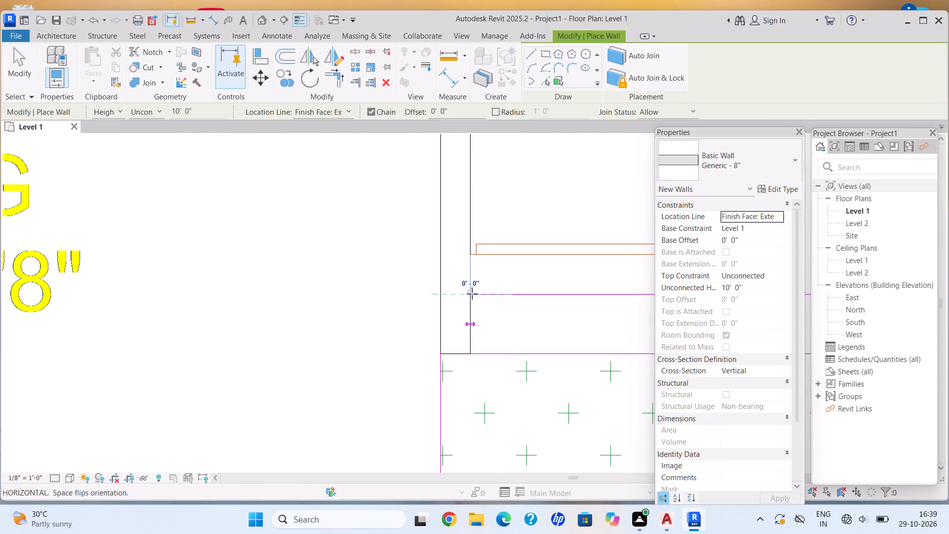
pyautogui.moveTo(584, 321); pyautogui.dragTo(355, 296, button='middle')
pyautogui.scroll(-5, 424, 292)
pyautogui.moveTo(433, 293); pyautogui.dragTo(185, 292, button='middle')
pyautogui.scroll(-3, 491, 296)
pyautogui.moveTo(481, 291); pyautogui.dragTo(191, 287, button='middle')
pyautogui.scroll(-1, 172, 287)
pyautogui.scroll(5, 301, 278)
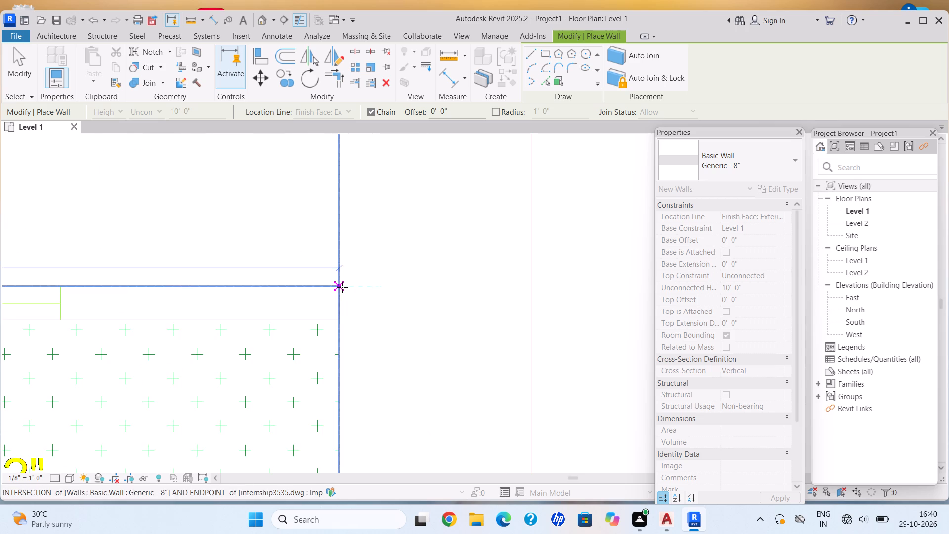
pyautogui.click(341, 287)
pyautogui.press('Escape')
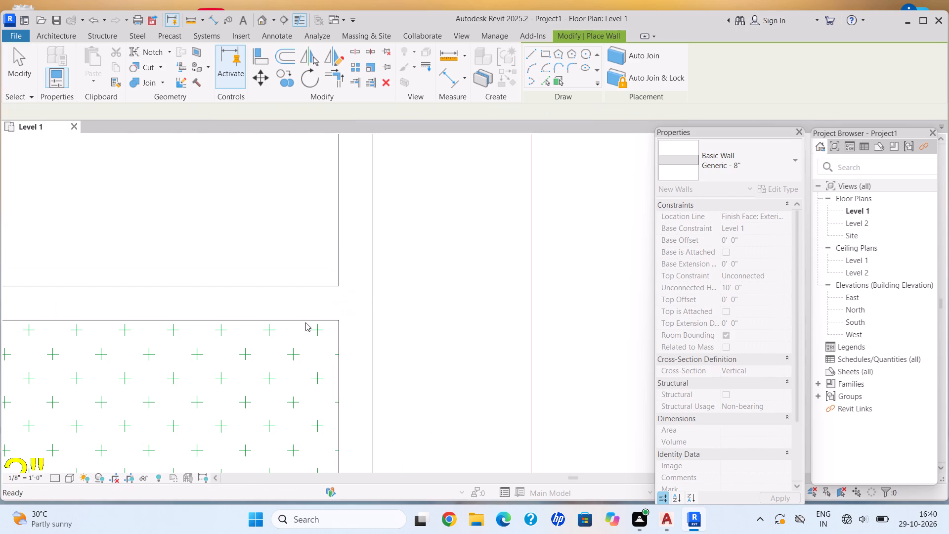
# Draw the horizontal wall between Bed Room 3's adjoining toilet and living with the Generic - 8" type, from the toilet's door-side wall to the exterior wall.
pyautogui.scroll(-13, 295, 345)
pyautogui.moveTo(309, 284); pyautogui.dragTo(318, 339, button='middle')
pyautogui.scroll(10, 288, 317)
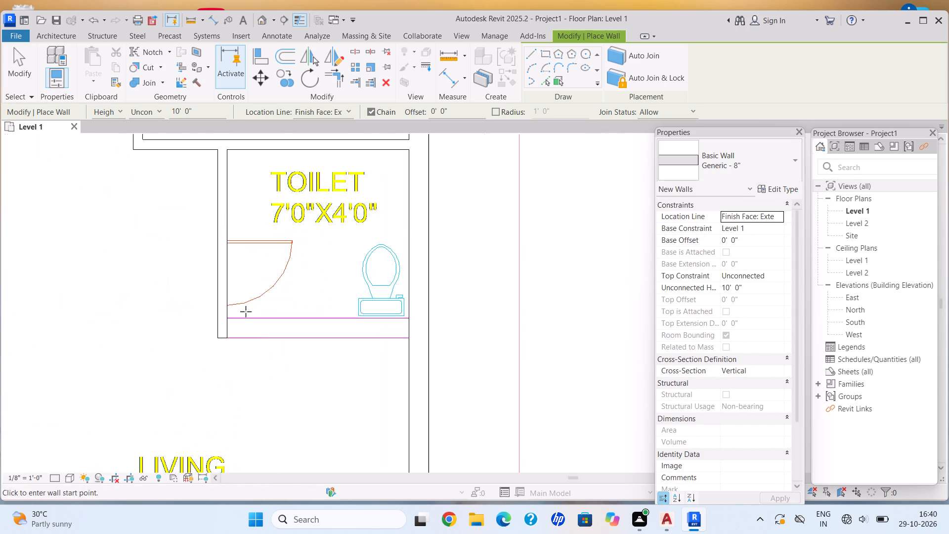
pyautogui.scroll(7, 246, 311)
pyautogui.click(239, 315)
pyautogui.moveTo(412, 333); pyautogui.dragTo(159, 330, button='middle')
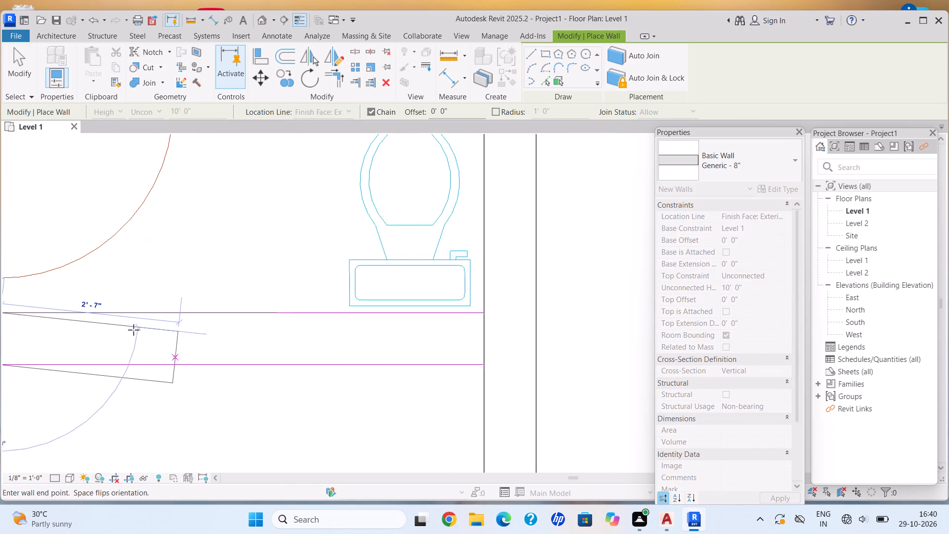
pyautogui.click(469, 315)
pyautogui.press('Escape')
# Place a Single-Flush 36" x 84" door between the open area and Bed Room 2, over the plan's door symbol.
pyautogui.scroll(-8, 349, 385)
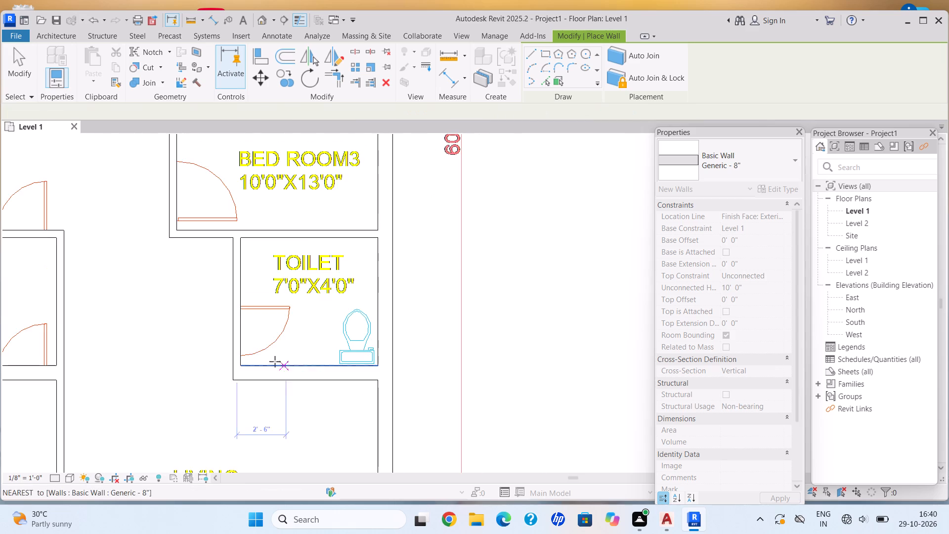
pyautogui.scroll(-10, 275, 361)
pyautogui.moveTo(238, 336); pyautogui.dragTo(316, 368, button='middle')
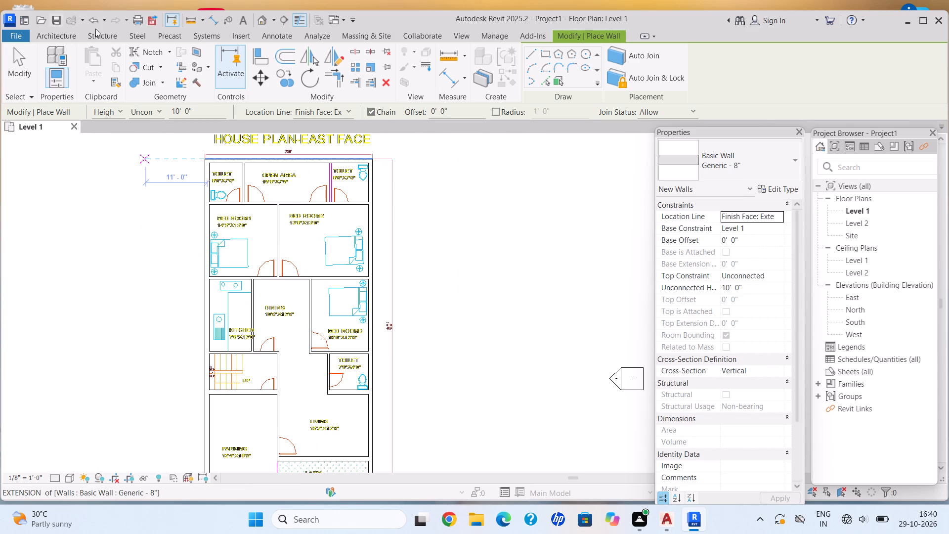
pyautogui.click(64, 28)
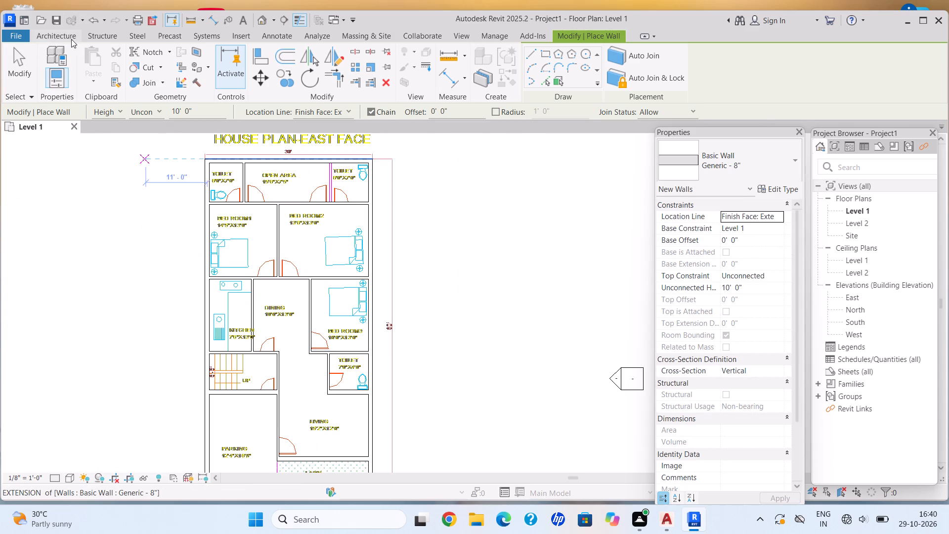
pyautogui.click(71, 39)
pyautogui.click(85, 63)
pyautogui.scroll(9, 351, 198)
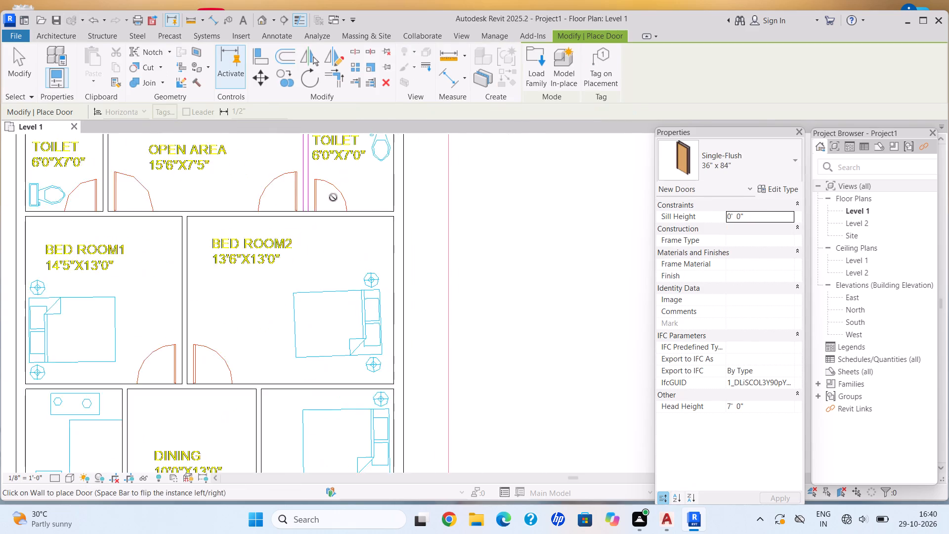
pyautogui.scroll(2, 333, 197)
pyautogui.click(220, 225)
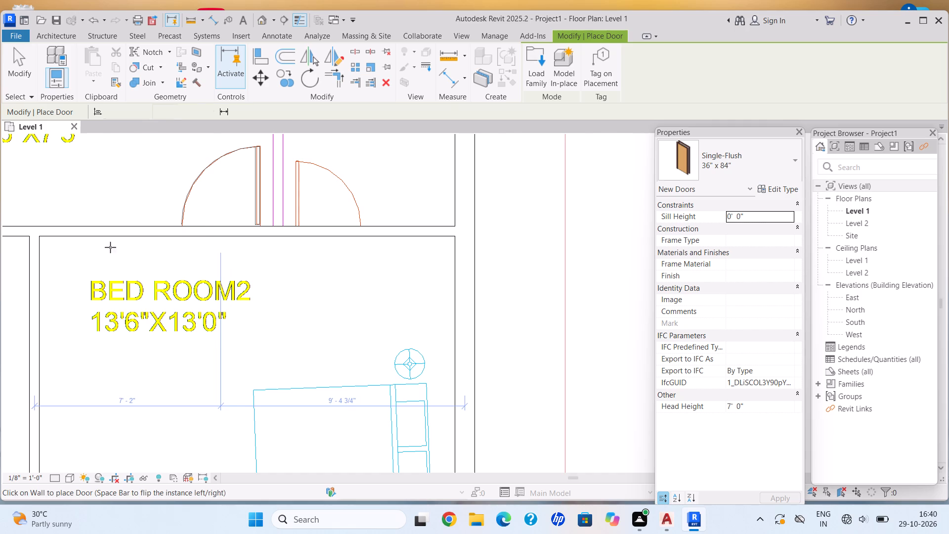
# Place Single-Flush 36" x 84" doors from Bed Room 1 to its toilet and to the open area, with opposite hinge sides matching the plan.
pyautogui.scroll(-1, 69, 256)
pyautogui.moveTo(116, 256); pyautogui.dragTo(360, 303, button='middle')
pyautogui.scroll(-2, 356, 303)
pyautogui.scroll(6, 210, 281)
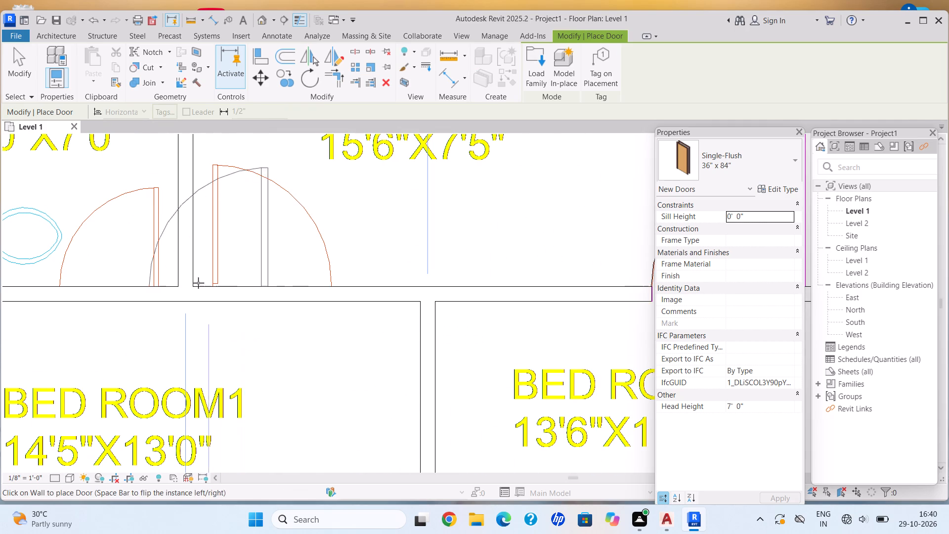
pyautogui.click(99, 290)
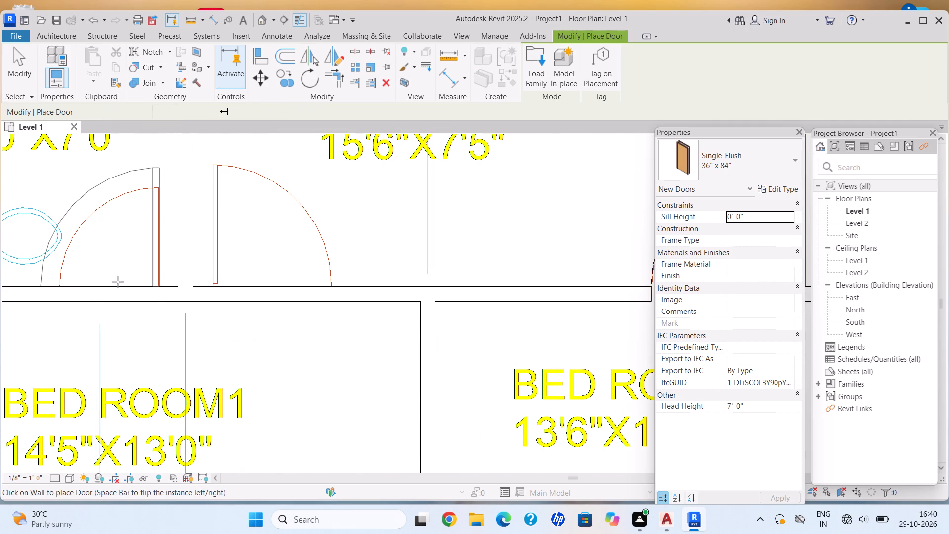
pyautogui.press('space')
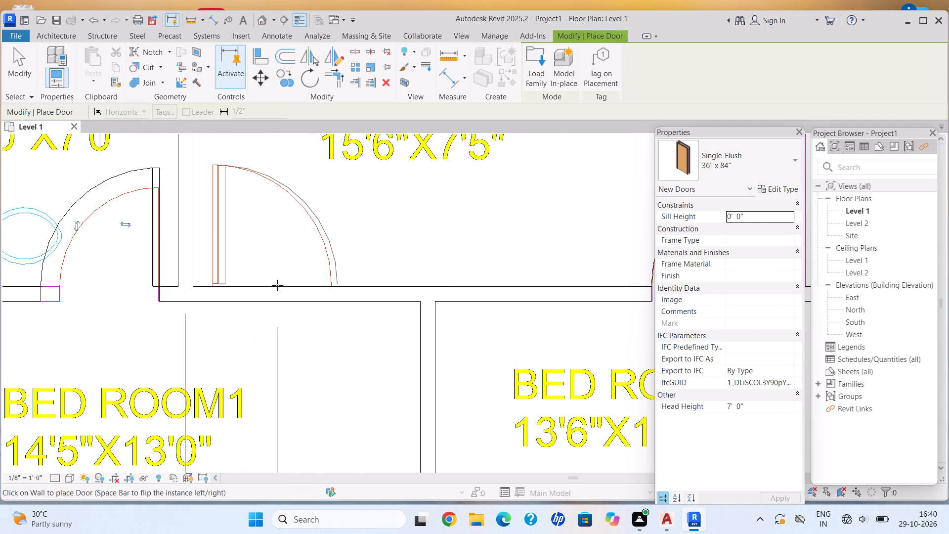
pyautogui.click(271, 284)
# Place Single-Flush 36" x 84" doors in the lower walls of Bed Room 2 and Bed Room 1 beside their shared wall, with mirrored hinge sides.
pyautogui.scroll(-5, 355, 378)
pyautogui.moveTo(252, 274); pyautogui.dragTo(200, 221, button='middle')
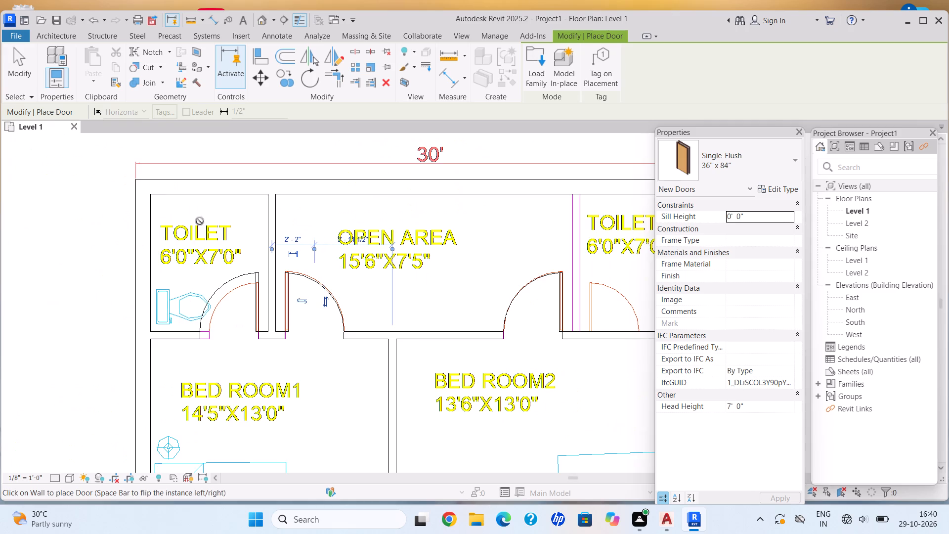
pyautogui.moveTo(200, 221); pyautogui.dragTo(230, 251, button='middle')
pyautogui.scroll(-2, 200, 221)
pyautogui.moveTo(266, 379); pyautogui.dragTo(255, 356, button='middle')
pyautogui.moveTo(224, 220); pyautogui.dragTo(213, 135, button='middle')
pyautogui.moveTo(310, 183); pyautogui.dragTo(317, 356, button='middle')
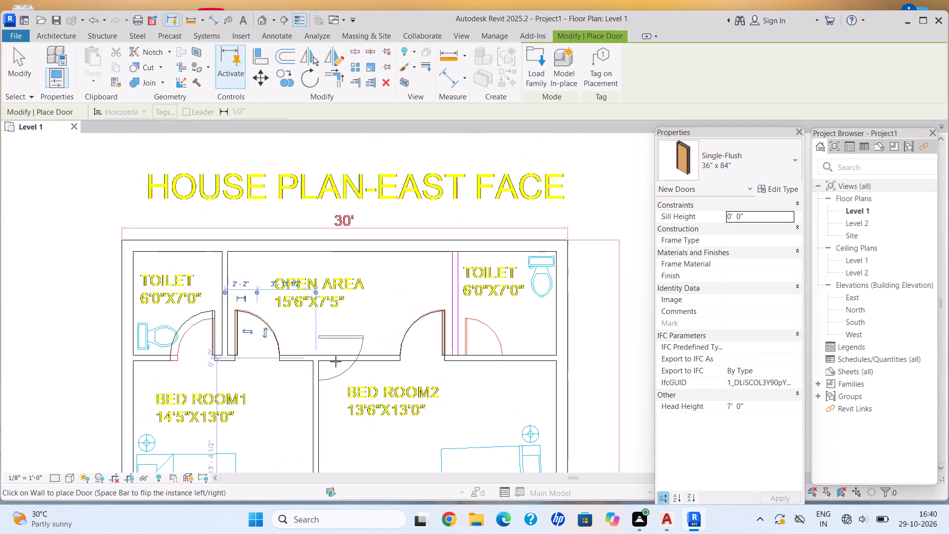
pyautogui.scroll(-1, 359, 367)
pyautogui.moveTo(262, 336); pyautogui.dragTo(233, 327, button='middle')
pyautogui.moveTo(349, 368); pyautogui.dragTo(310, 254, button='middle')
pyautogui.scroll(3, 400, 219)
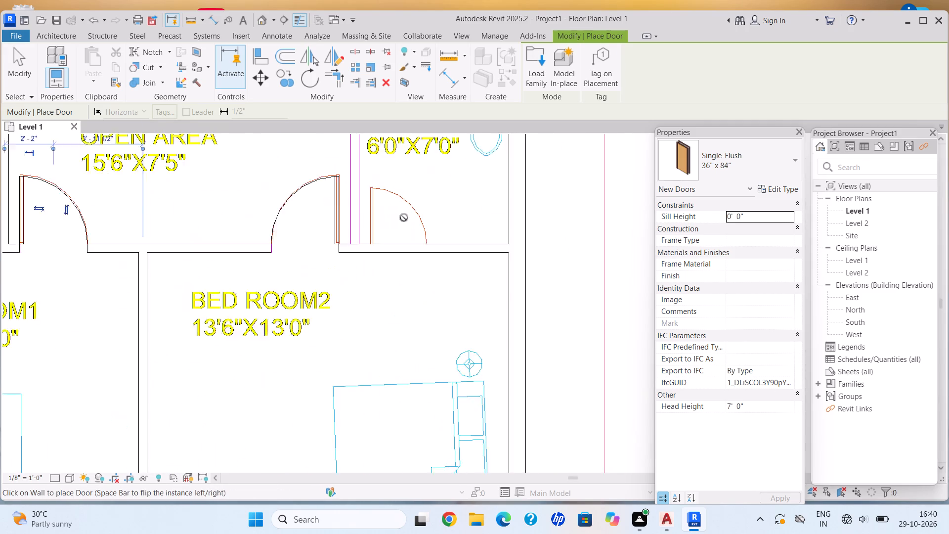
pyautogui.scroll(5, 404, 218)
pyautogui.scroll(-3, 364, 370)
pyautogui.moveTo(363, 368); pyautogui.dragTo(362, 366, button='middle')
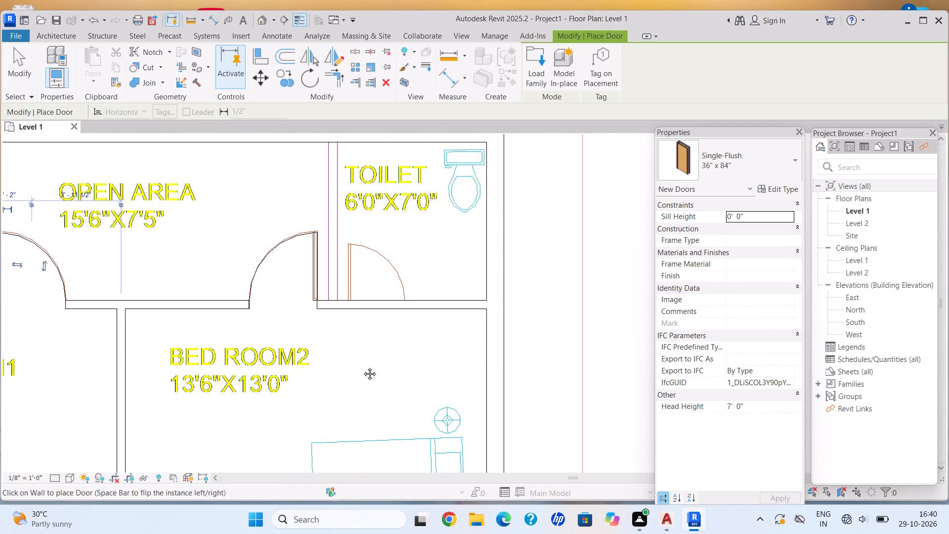
pyautogui.scroll(-2, 362, 366)
pyautogui.moveTo(362, 366); pyautogui.dragTo(362, 245, button='middle')
pyautogui.moveTo(282, 343); pyautogui.dragTo(331, 260, button='middle')
pyautogui.scroll(5, 240, 369)
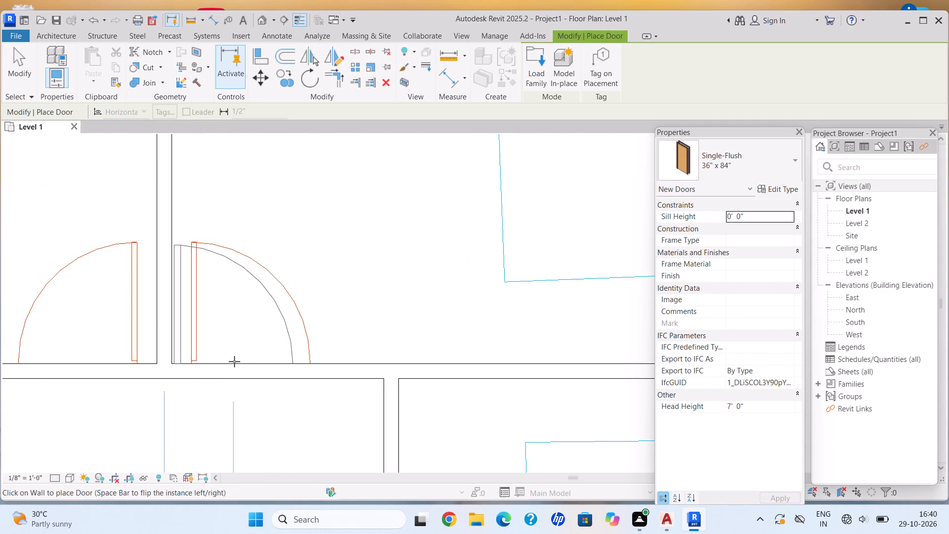
pyautogui.click(250, 361)
pyautogui.moveTo(106, 342); pyautogui.dragTo(240, 330, button='middle')
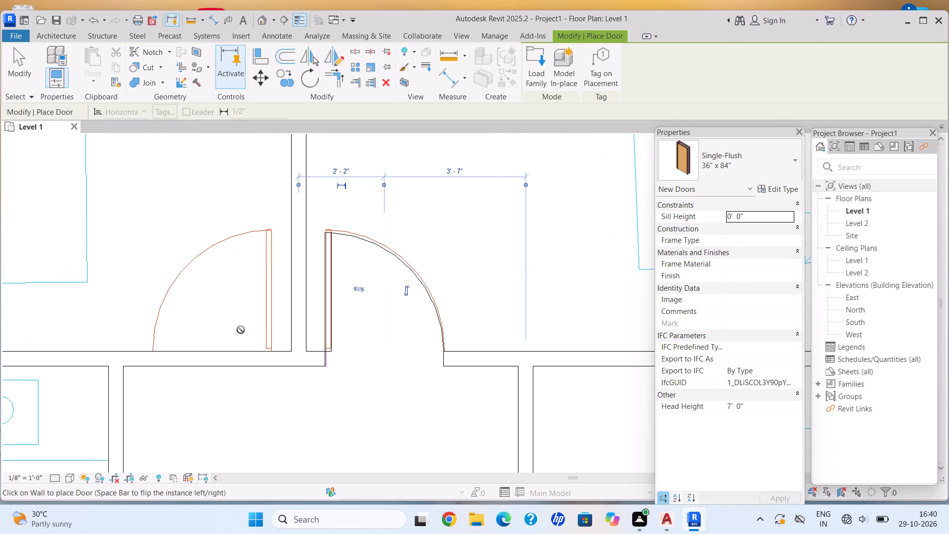
pyautogui.press('space')
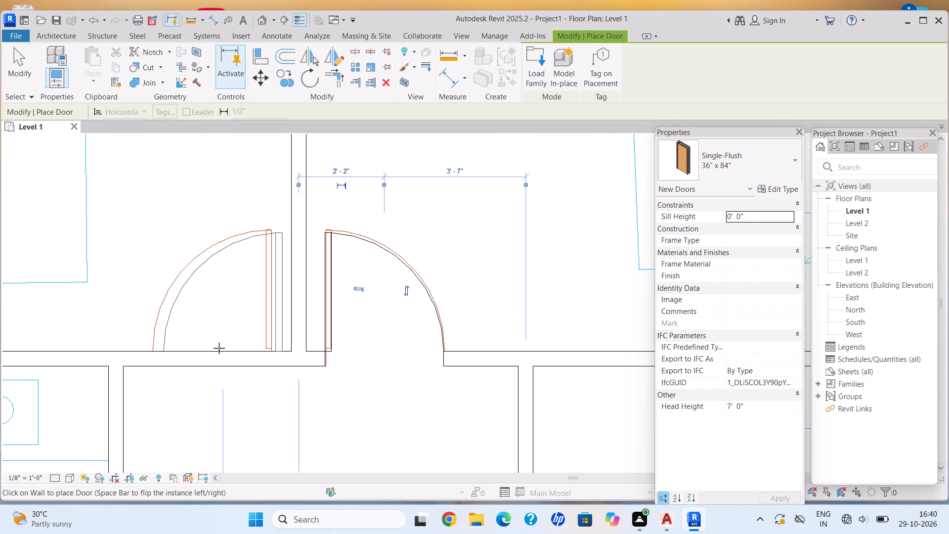
pyautogui.doubleClick(214, 350)
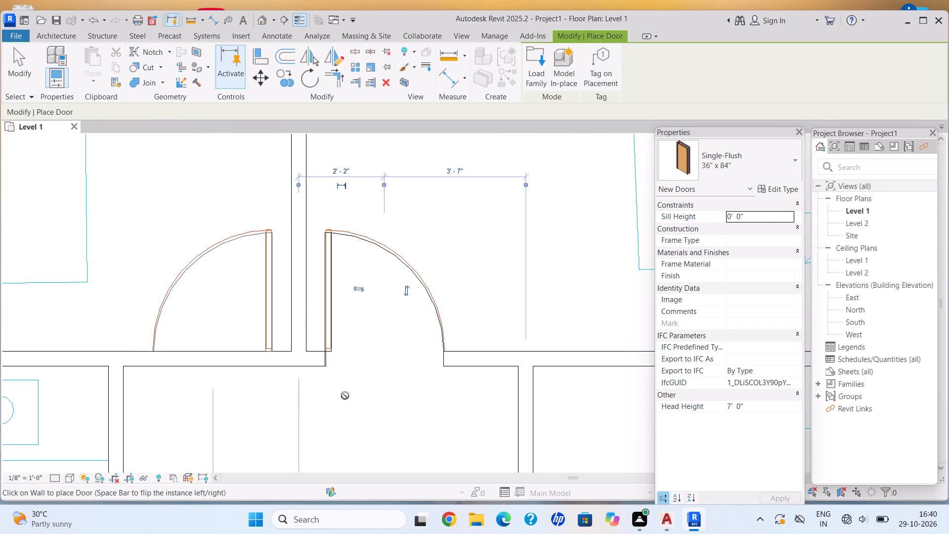
# Place a Single-Flush 36" x 84" door in the wall between dining and the staircase, over the plan's door symbol.
pyautogui.scroll(-7, 424, 400)
pyautogui.moveTo(424, 400); pyautogui.dragTo(392, 284, button='middle')
pyautogui.moveTo(350, 347); pyautogui.dragTo(303, 178, button='middle')
pyautogui.scroll(6, 268, 288)
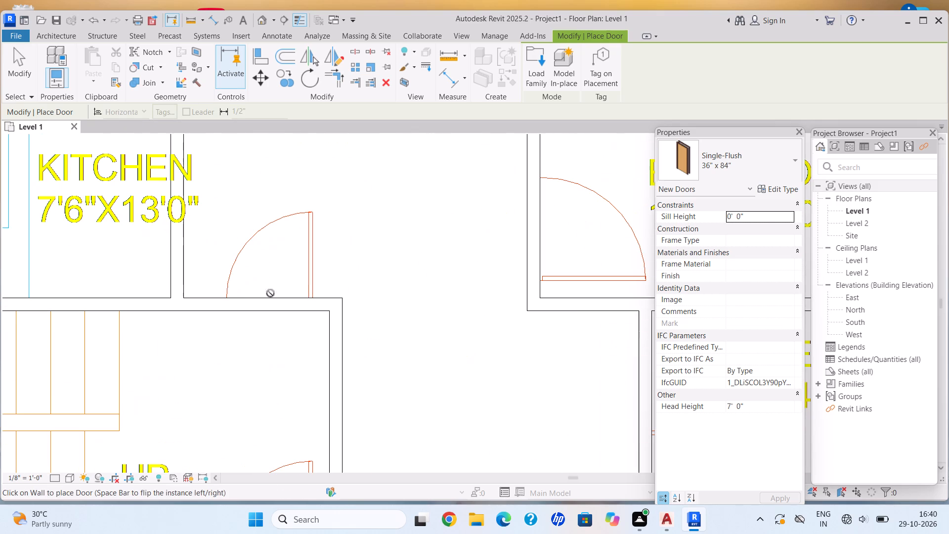
pyautogui.tripleClick(262, 303)
pyautogui.doubleClick(265, 305)
pyautogui.doubleClick(269, 306)
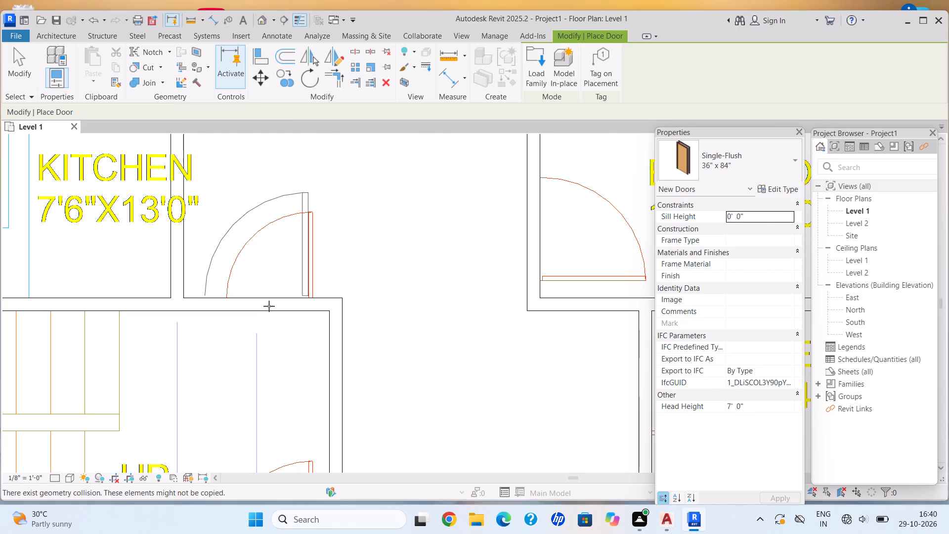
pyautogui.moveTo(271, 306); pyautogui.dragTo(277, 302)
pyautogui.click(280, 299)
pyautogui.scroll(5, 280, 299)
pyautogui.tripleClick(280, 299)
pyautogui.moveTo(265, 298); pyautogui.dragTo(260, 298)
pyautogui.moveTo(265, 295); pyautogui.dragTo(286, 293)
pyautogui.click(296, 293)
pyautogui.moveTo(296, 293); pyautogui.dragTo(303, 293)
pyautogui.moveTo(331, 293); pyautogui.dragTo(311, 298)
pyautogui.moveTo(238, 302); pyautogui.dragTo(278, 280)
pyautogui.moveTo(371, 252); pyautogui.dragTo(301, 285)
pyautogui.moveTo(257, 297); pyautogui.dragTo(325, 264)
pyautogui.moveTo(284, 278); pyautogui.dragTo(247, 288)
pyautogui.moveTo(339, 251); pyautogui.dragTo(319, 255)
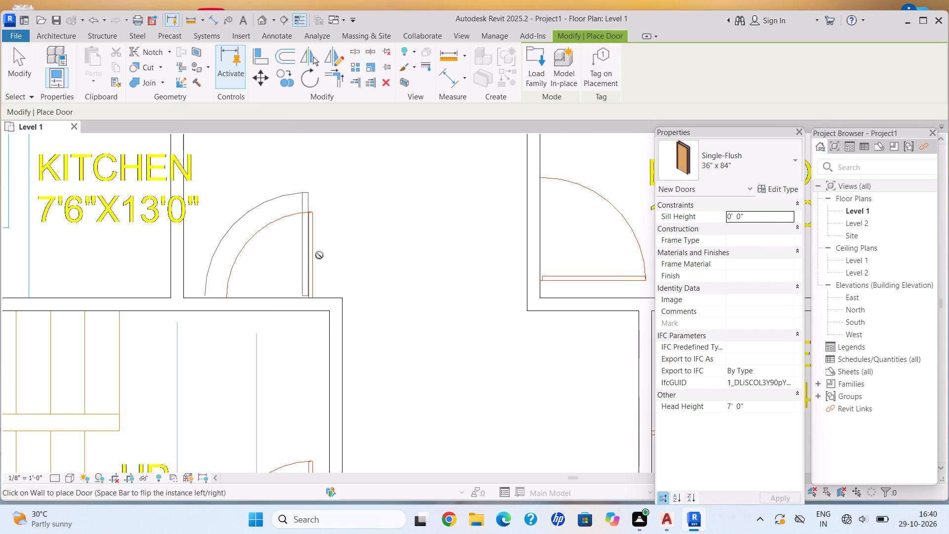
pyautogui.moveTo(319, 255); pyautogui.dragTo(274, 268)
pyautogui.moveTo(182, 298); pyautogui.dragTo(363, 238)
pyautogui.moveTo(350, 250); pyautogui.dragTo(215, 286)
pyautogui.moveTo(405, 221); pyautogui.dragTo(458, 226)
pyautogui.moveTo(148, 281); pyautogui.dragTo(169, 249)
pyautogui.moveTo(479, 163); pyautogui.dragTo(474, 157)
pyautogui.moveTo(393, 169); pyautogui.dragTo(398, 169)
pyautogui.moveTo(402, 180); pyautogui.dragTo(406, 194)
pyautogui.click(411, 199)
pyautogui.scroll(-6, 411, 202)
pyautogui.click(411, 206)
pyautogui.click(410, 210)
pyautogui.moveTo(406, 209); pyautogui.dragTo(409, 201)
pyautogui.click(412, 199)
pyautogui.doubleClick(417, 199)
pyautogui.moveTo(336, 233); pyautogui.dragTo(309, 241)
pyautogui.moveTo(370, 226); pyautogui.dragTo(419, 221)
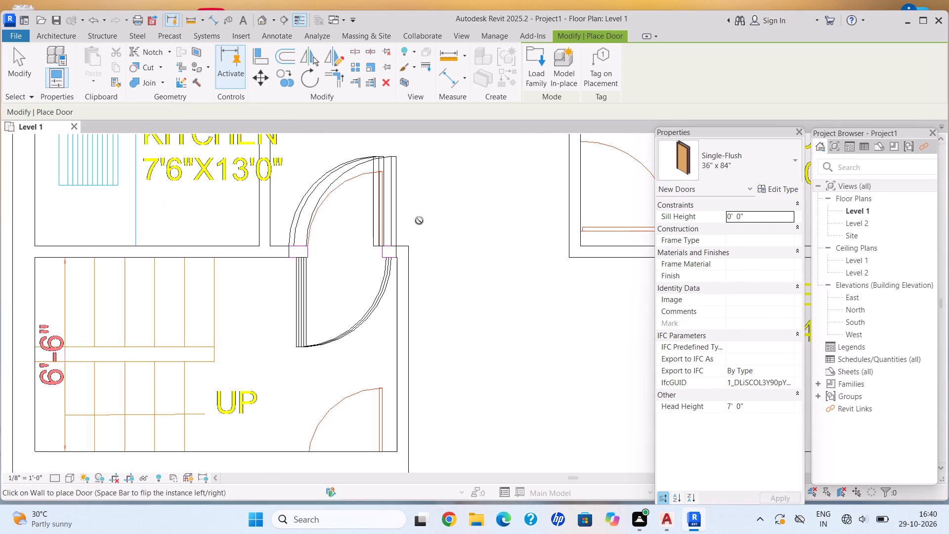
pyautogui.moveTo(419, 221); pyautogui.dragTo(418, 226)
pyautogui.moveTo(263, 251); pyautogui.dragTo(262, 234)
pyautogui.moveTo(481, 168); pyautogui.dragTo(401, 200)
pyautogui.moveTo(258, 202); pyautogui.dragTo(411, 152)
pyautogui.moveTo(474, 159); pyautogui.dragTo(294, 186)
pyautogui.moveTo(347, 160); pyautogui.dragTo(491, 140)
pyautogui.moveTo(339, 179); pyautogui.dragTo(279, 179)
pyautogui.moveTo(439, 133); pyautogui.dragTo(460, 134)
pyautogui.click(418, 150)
# Place a Single-Flush 36" x 84" door in the vertical wall between dining and Bed Room 3, swinging into the bedroom as in the plan.
pyautogui.scroll(8, 424, 167)
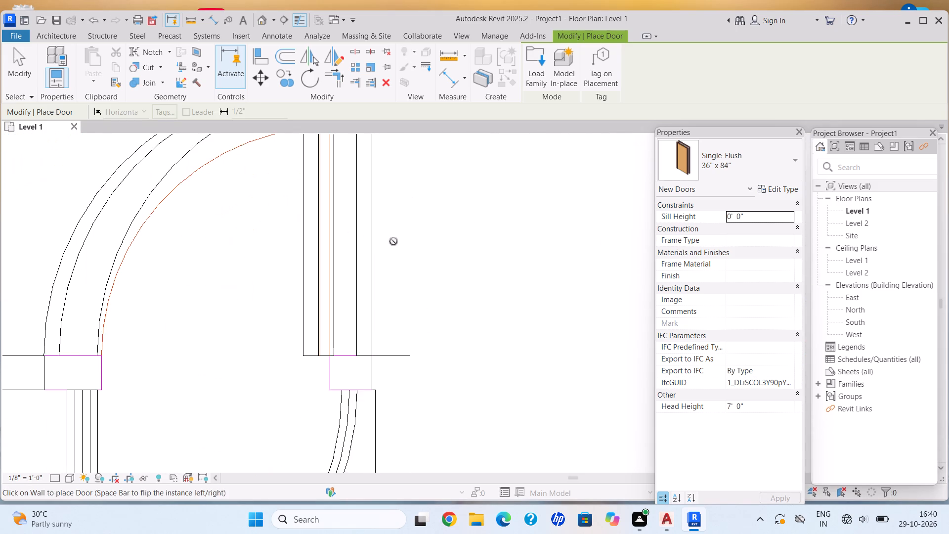
pyautogui.scroll(-9, 488, 299)
pyautogui.scroll(-1, 508, 241)
pyautogui.moveTo(471, 257); pyautogui.dragTo(344, 279, button='middle')
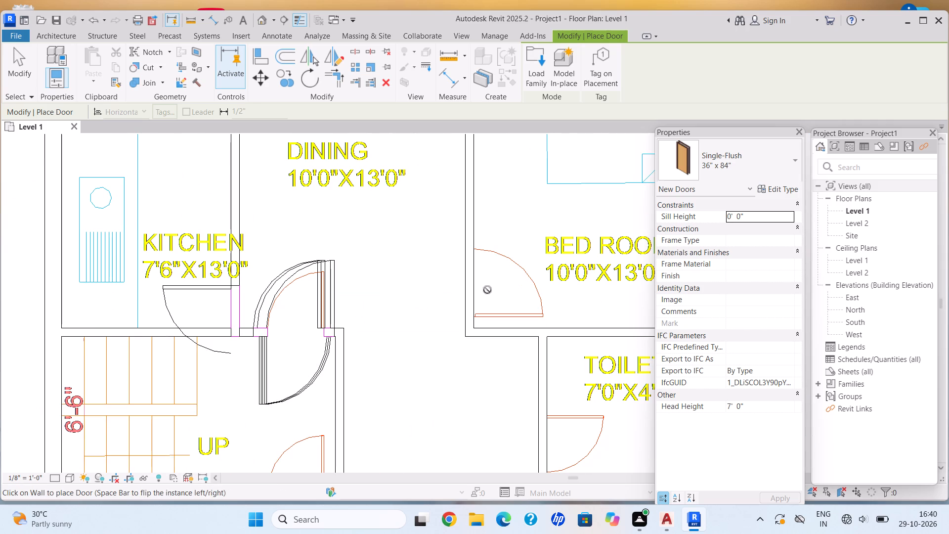
pyautogui.scroll(4, 472, 288)
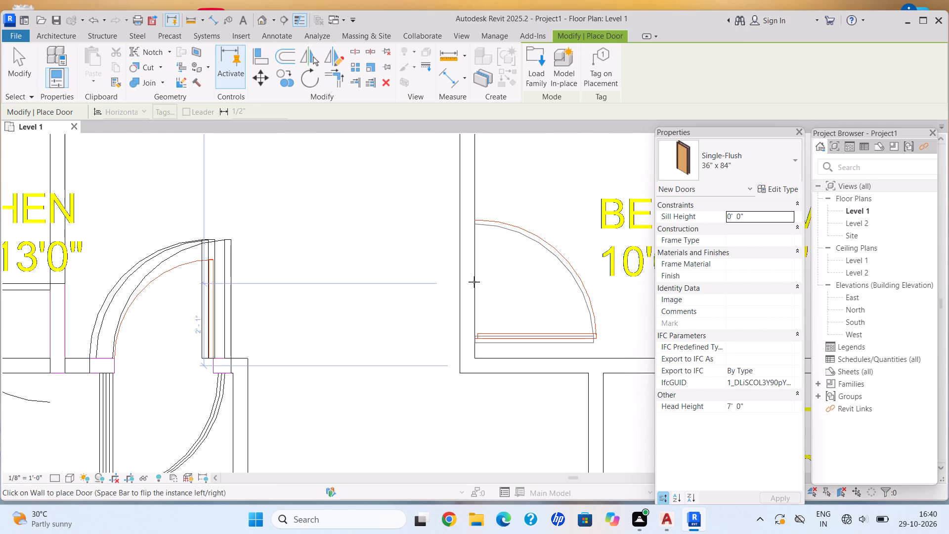
pyautogui.click(474, 280)
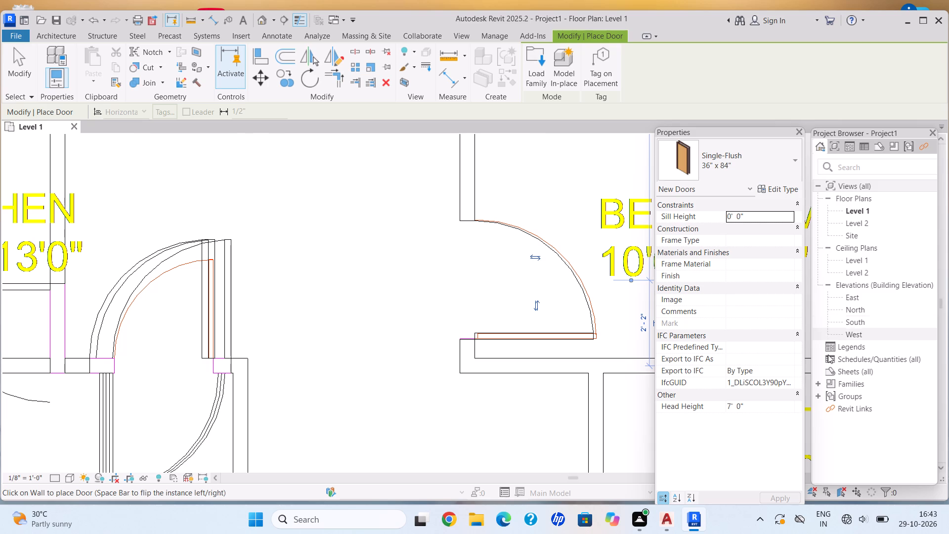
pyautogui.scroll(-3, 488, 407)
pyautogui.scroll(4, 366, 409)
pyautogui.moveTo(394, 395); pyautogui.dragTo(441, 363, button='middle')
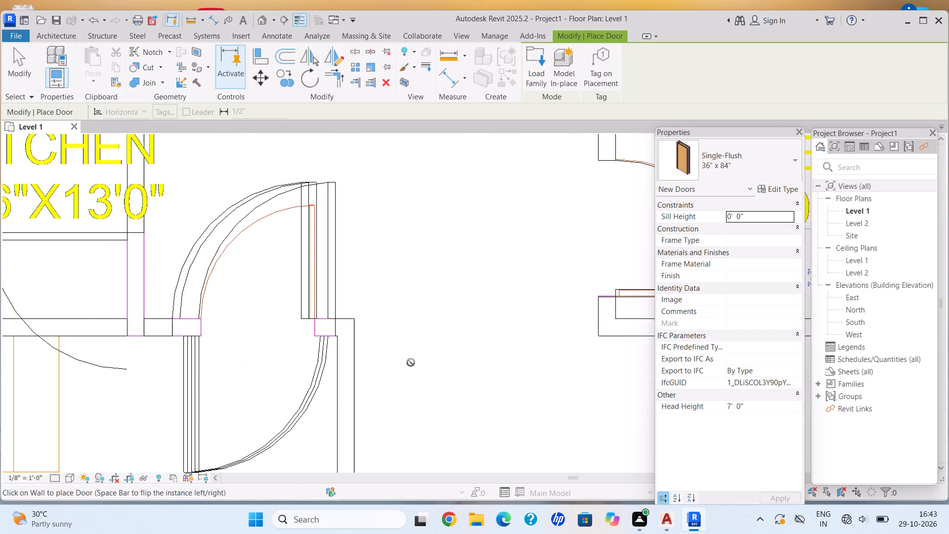
# End door placement and delete the duplicate door swinging into dining, nearest the corner of the dining-staircase wall.
pyautogui.press('Escape')
pyautogui.press('Escape')
pyautogui.press('Escape')
pyautogui.press('Escape')
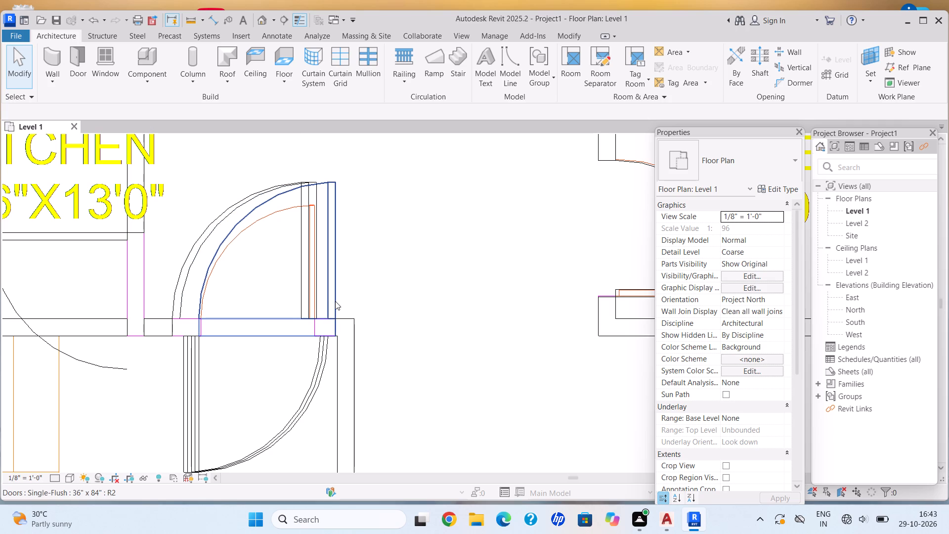
pyautogui.click(335, 301)
pyautogui.press('Delete')
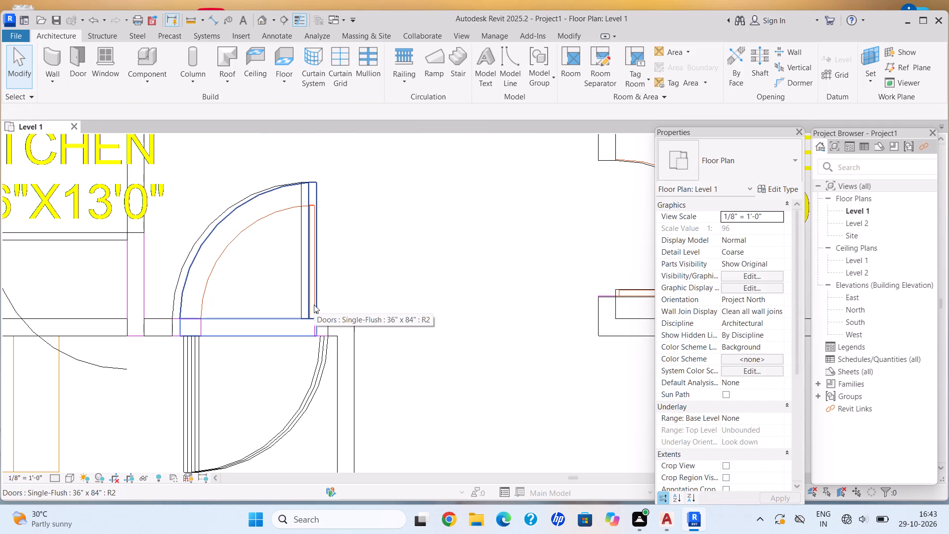
# Delete the stacked duplicate doors that swing down into the staircase from the wall between dining and the staircase.
pyautogui.click(314, 305)
pyautogui.scroll(-7, 411, 322)
pyautogui.scroll(4, 358, 372)
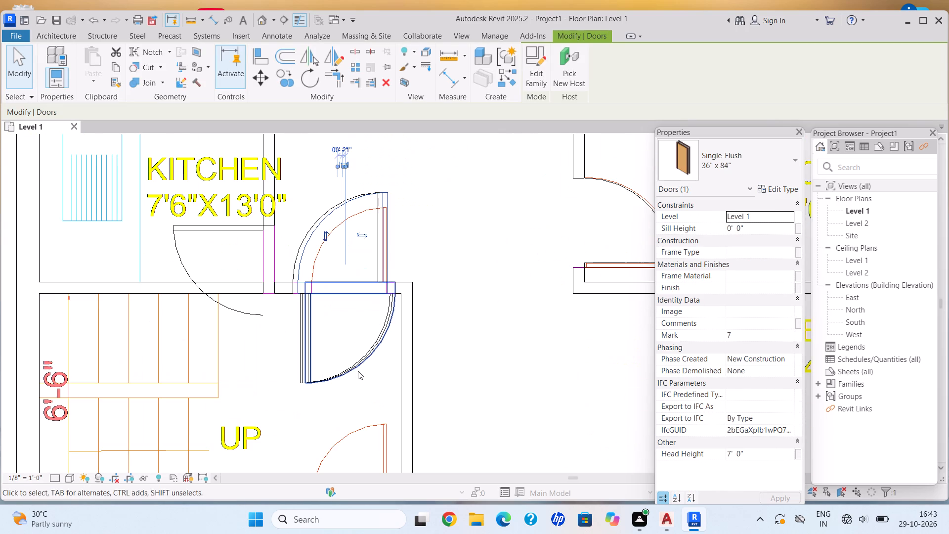
pyautogui.click(355, 369)
pyautogui.press('Delete')
pyautogui.click(355, 366)
pyautogui.press('Delete')
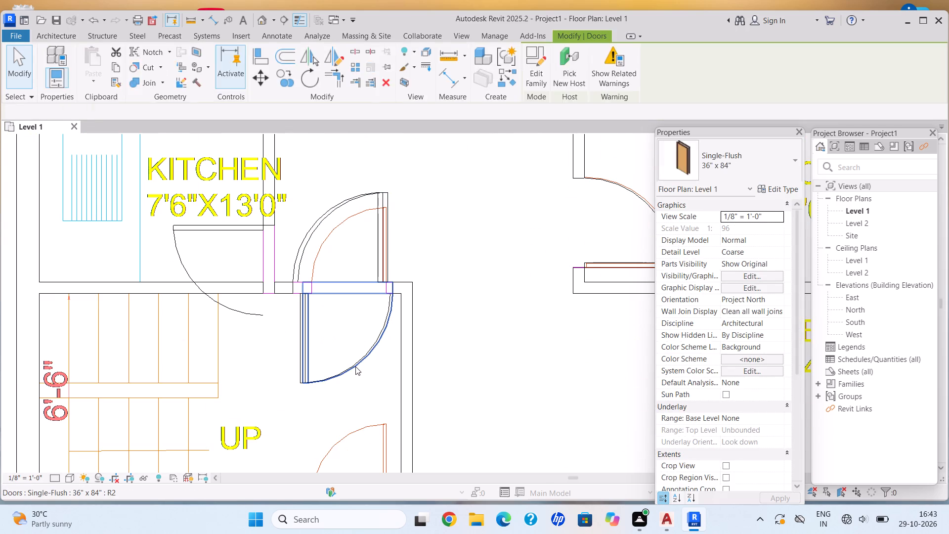
pyautogui.click(355, 366)
pyautogui.press('Delete')
pyautogui.click(355, 366)
pyautogui.press('Delete')
pyautogui.click(355, 366)
pyautogui.press('Delete')
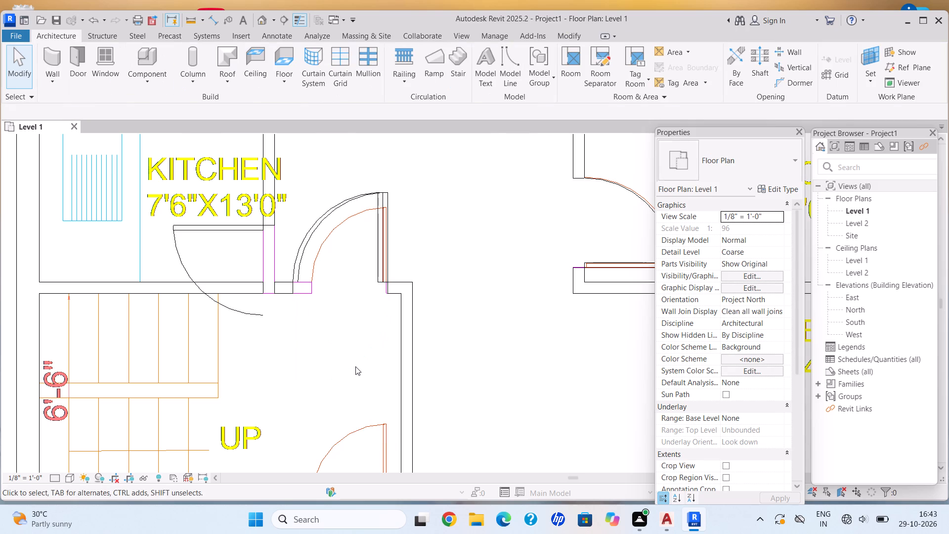
# Examine the plan around dining, staircase, toilet and living for door symbols that still need doors.
pyautogui.scroll(-3, 398, 395)
pyautogui.moveTo(389, 395); pyautogui.dragTo(370, 394, button='middle')
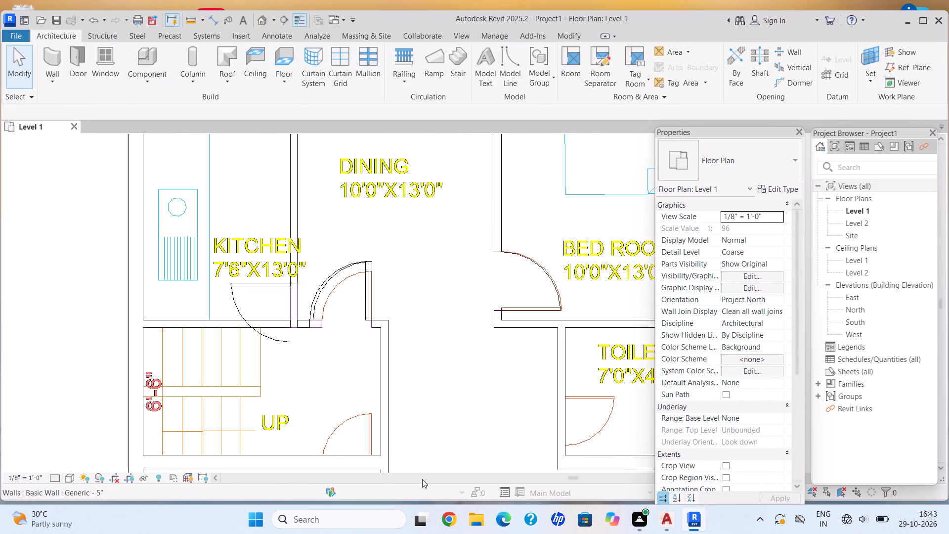
pyautogui.scroll(-2, 312, 438)
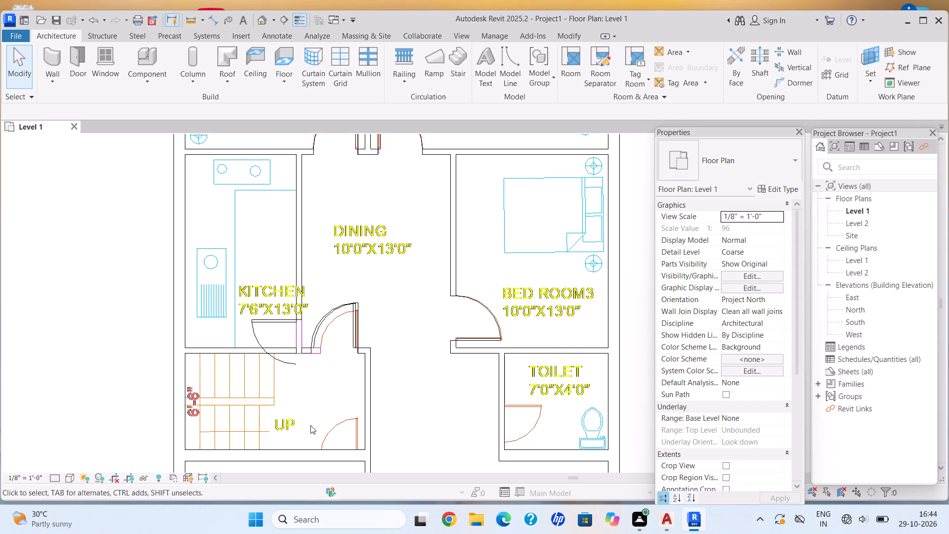
pyautogui.scroll(-4, 330, 400)
pyautogui.moveTo(345, 379); pyautogui.dragTo(337, 347, button='middle')
pyautogui.scroll(4, 292, 343)
pyautogui.scroll(-3, 392, 423)
pyautogui.moveTo(394, 420); pyautogui.dragTo(380, 393, button='middle')
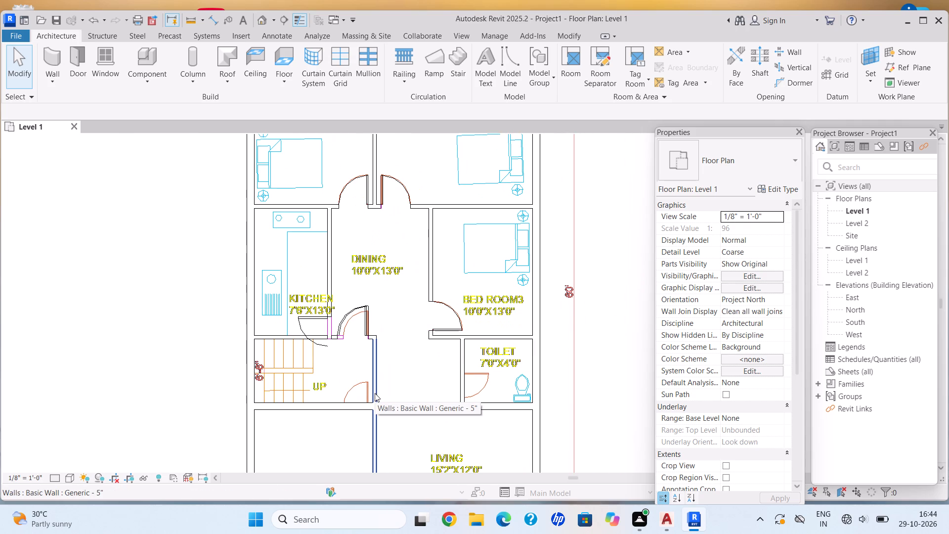
pyautogui.scroll(2, 365, 390)
pyautogui.scroll(-2, 336, 437)
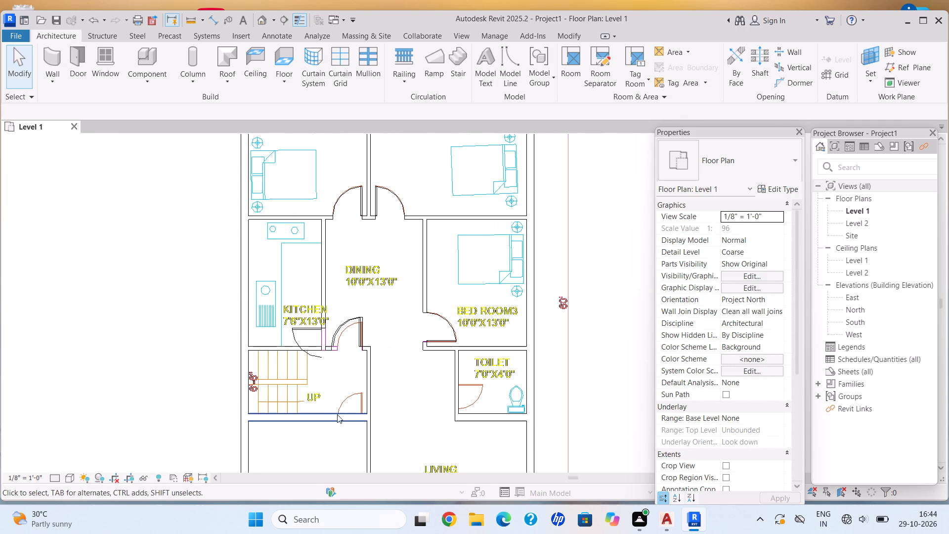
pyautogui.middleClick(337, 413)
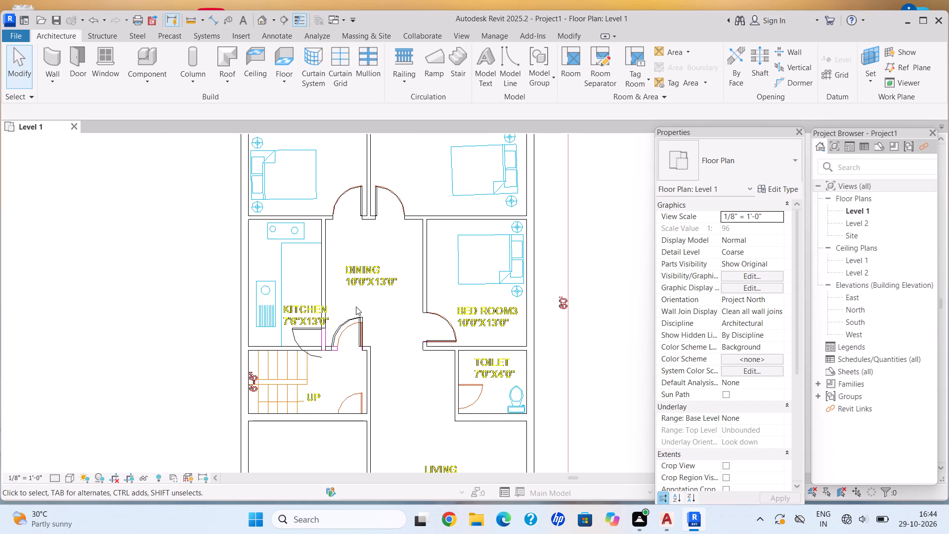
# Place a Single-Flush 36" x 84" door in the lower wall of the staircase room, over the plan's door symbol.
pyautogui.scroll(-1, 362, 336)
pyautogui.moveTo(352, 333); pyautogui.dragTo(264, 249, button='middle')
pyautogui.scroll(5, 301, 324)
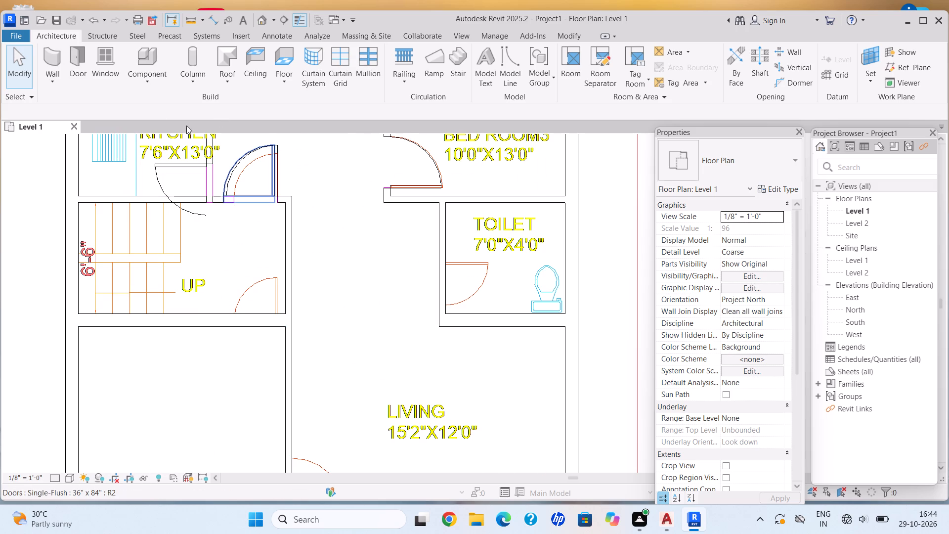
pyautogui.click(98, 62)
pyautogui.click(86, 69)
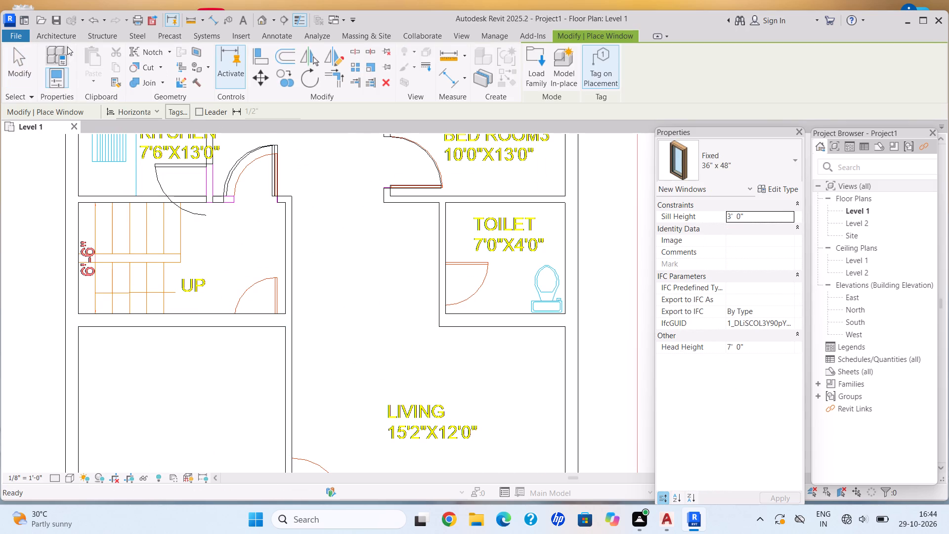
pyautogui.click(64, 40)
pyautogui.click(70, 76)
pyautogui.scroll(1, 264, 317)
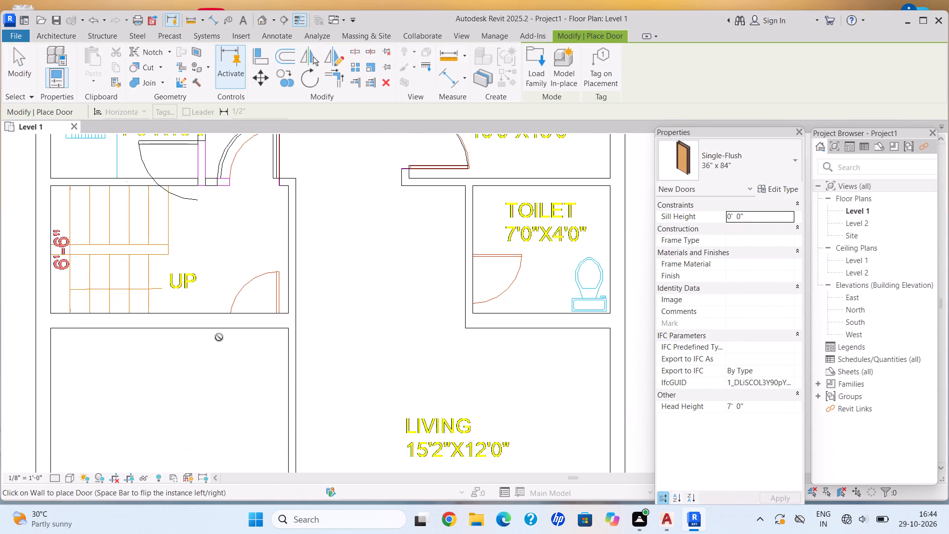
pyautogui.scroll(6, 258, 313)
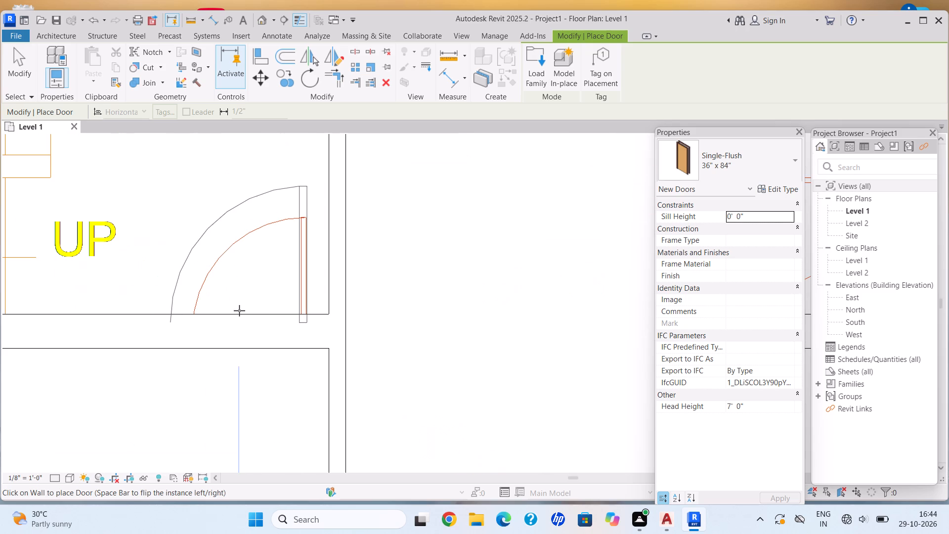
pyautogui.click(239, 311)
# Place a Single-Flush 36" x 84" door in the vertical wall of the 7'0"X4'0" toilet, with its hinge side flipped to match the plan.
pyautogui.scroll(-6, 468, 359)
pyautogui.moveTo(399, 340); pyautogui.dragTo(209, 290, button='middle')
pyautogui.scroll(5, 380, 236)
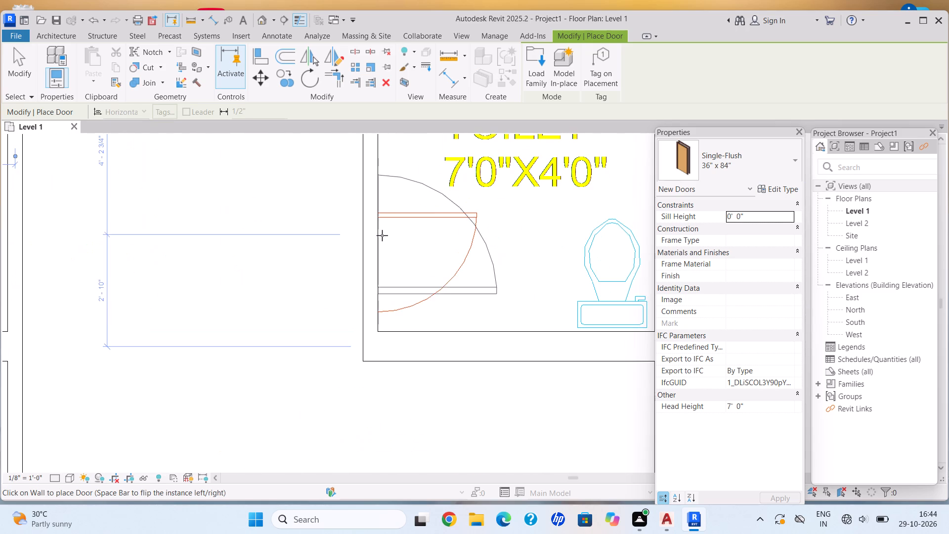
pyautogui.press('space')
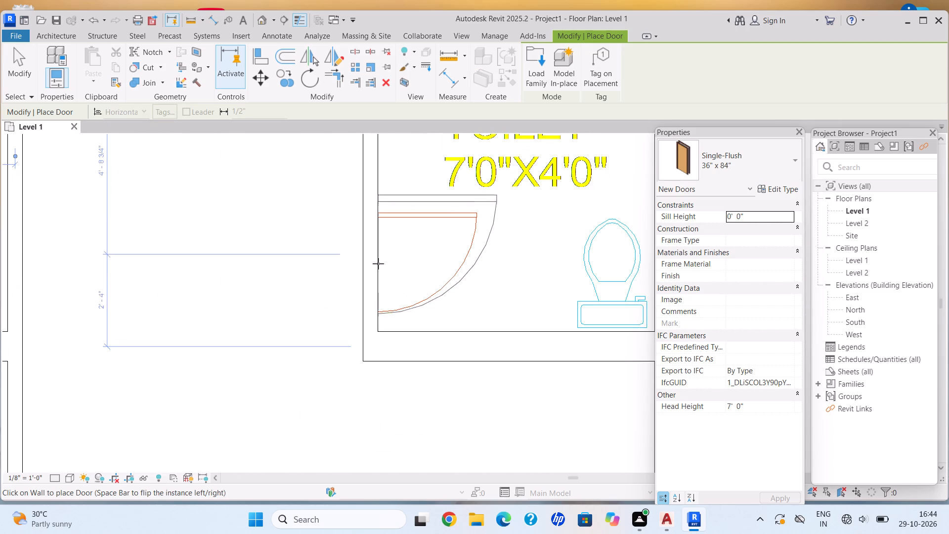
pyautogui.click(377, 274)
# Place a Single-Flush 36" x 84" door in the wall between parking and living, hinged at the lower end and swinging into living.
pyautogui.scroll(-6, 333, 348)
pyautogui.moveTo(333, 292); pyautogui.dragTo(331, 276, button='middle')
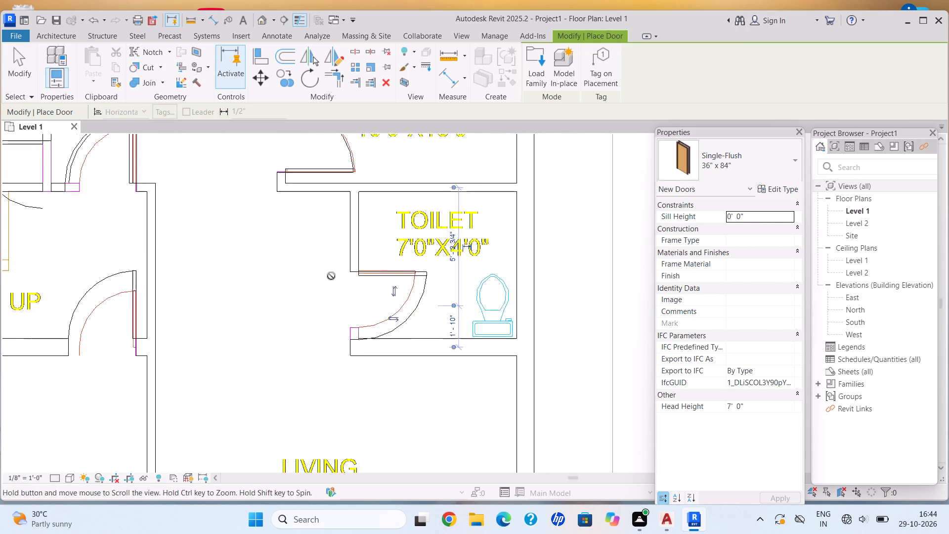
pyautogui.moveTo(331, 276); pyautogui.dragTo(332, 281, button='middle')
pyautogui.scroll(-2, 331, 276)
pyautogui.moveTo(291, 319); pyautogui.dragTo(318, 250, button='middle')
pyautogui.scroll(6, 261, 387)
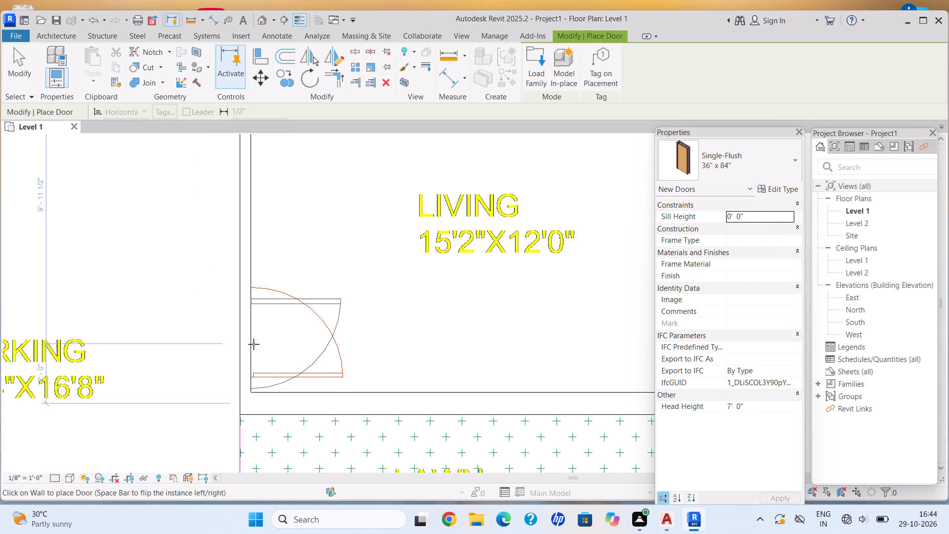
pyautogui.press('space')
pyautogui.click(251, 332)
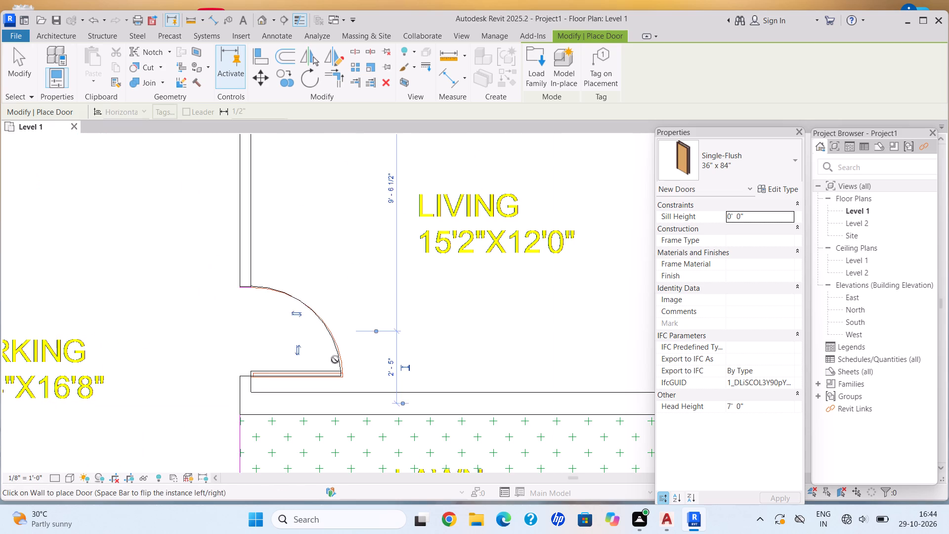
# Place a Single-Flush 36" x 84" door in the lower exterior wall of the parking area.
pyautogui.scroll(-9, 381, 374)
pyautogui.moveTo(317, 315); pyautogui.dragTo(322, 356, button='middle')
pyautogui.moveTo(295, 432); pyautogui.dragTo(276, 349, button='middle')
pyautogui.scroll(4, 274, 367)
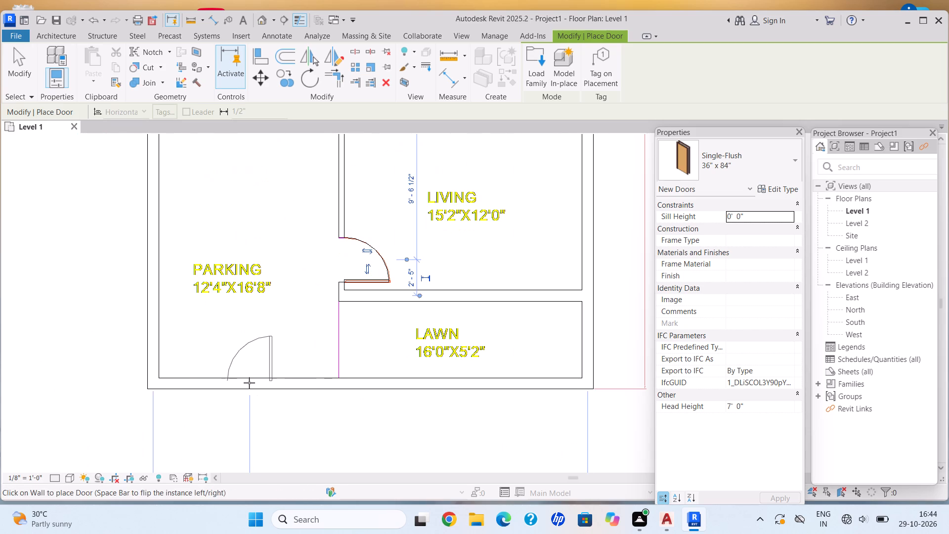
pyautogui.click(249, 381)
pyautogui.scroll(-1, 287, 367)
pyautogui.moveTo(291, 380); pyautogui.dragTo(298, 407, button='middle')
pyautogui.press('Escape')
# Nudge the door in the staircase room's lower wall left to line up with the plan's door symbol.
pyautogui.moveTo(224, 232); pyautogui.dragTo(239, 353, button='middle')
pyautogui.scroll(11, 240, 350)
pyautogui.moveTo(239, 353); pyautogui.dragTo(239, 354, button='middle')
pyautogui.press('Escape')
pyautogui.scroll(12, 352, 292)
pyautogui.press('Escape')
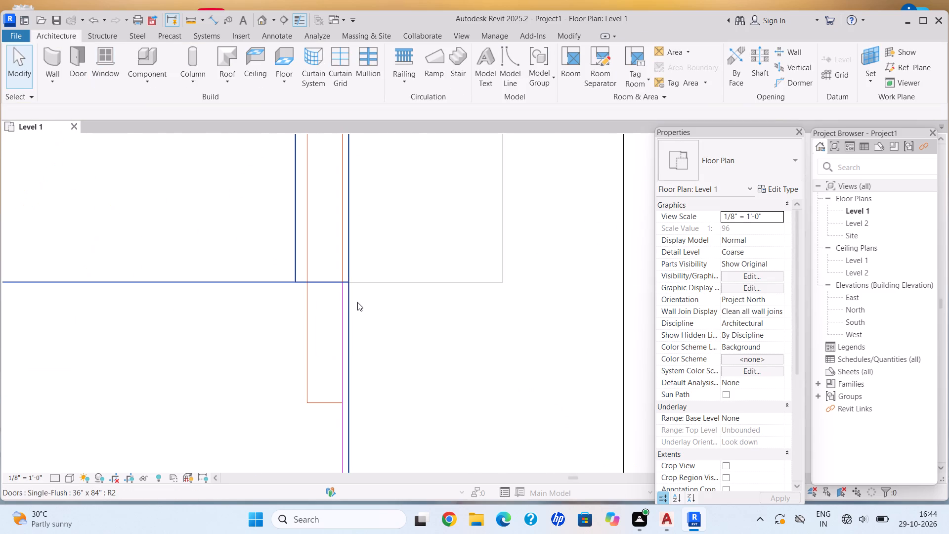
pyautogui.click(352, 301)
pyautogui.press('Left')
pyautogui.press('Left')
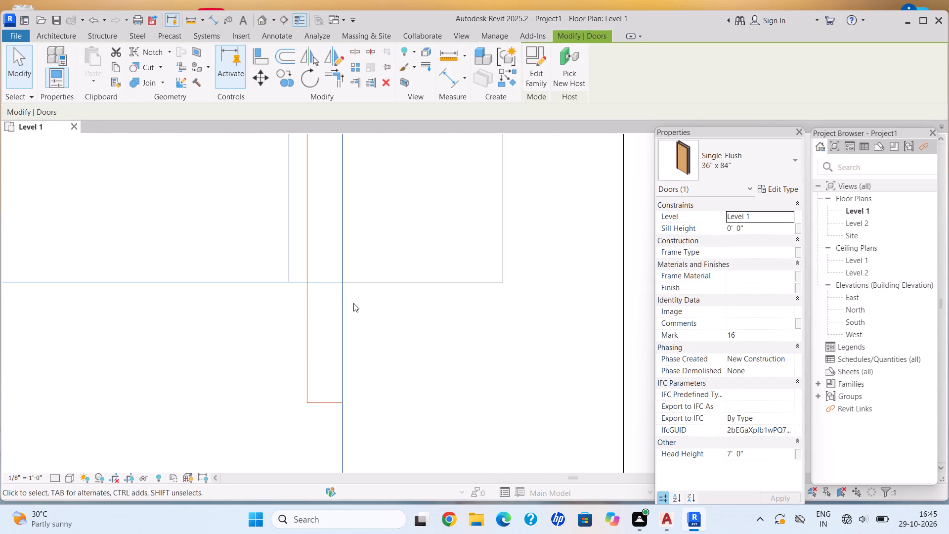
pyautogui.scroll(-10, 381, 375)
pyautogui.scroll(-5, 417, 317)
pyautogui.middleClick(412, 326)
pyautogui.moveTo(410, 328); pyautogui.dragTo(334, 356, button='middle')
pyautogui.press('Escape')
# Nudge the door of the 7'0"X4'0" toilet slightly upward to line up with the plan's door symbol.
pyautogui.scroll(-3, 446, 316)
pyautogui.moveTo(446, 316); pyautogui.dragTo(403, 328, button='middle')
pyautogui.moveTo(330, 348); pyautogui.dragTo(149, 387, button='middle')
pyautogui.scroll(-2, 269, 363)
pyautogui.scroll(15, 287, 361)
pyautogui.click(370, 324)
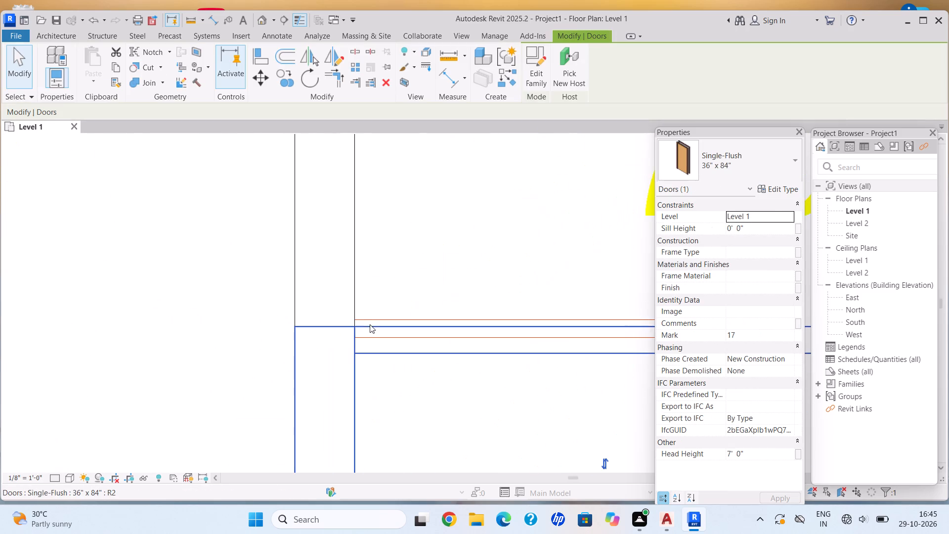
pyautogui.press('Up')
pyautogui.press('Up')
pyautogui.press('Up')
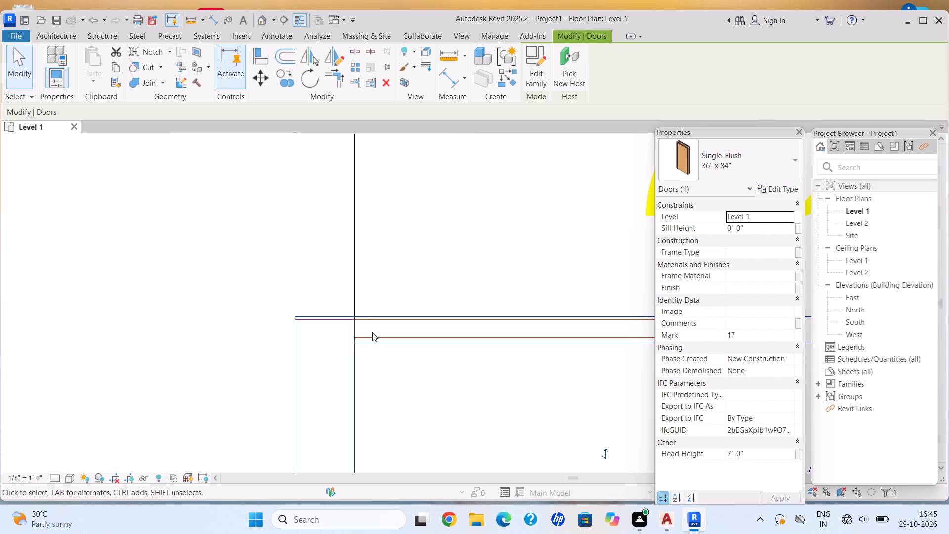
pyautogui.press('Down')
pyautogui.scroll(-15, 384, 347)
pyautogui.moveTo(374, 305); pyautogui.dragTo(367, 374, button='middle')
pyautogui.scroll(8, 324, 322)
pyautogui.press('Escape')
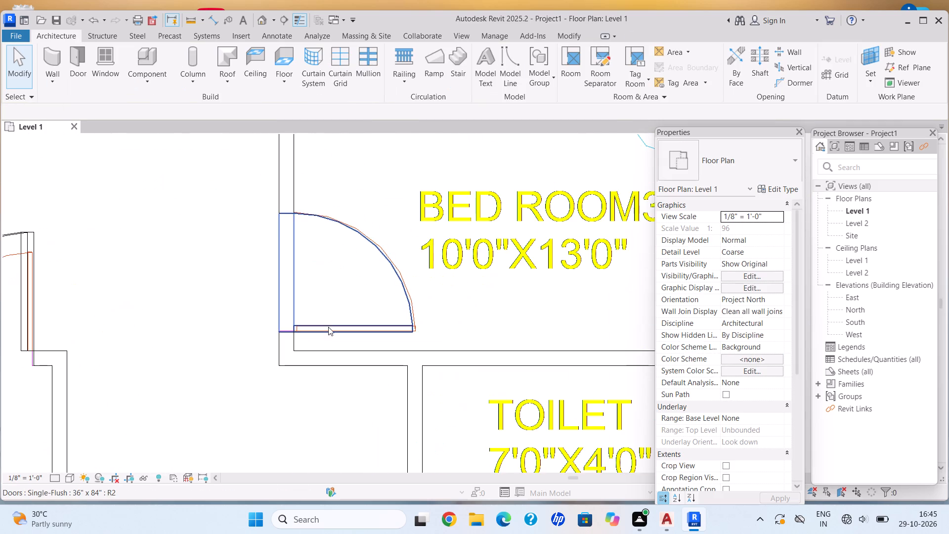
# Nudge the Bed Room 3 door upward along its wall to match the plan's door symbol.
pyautogui.scroll(7, 328, 327)
pyautogui.click(329, 338)
pyautogui.click(329, 339)
pyautogui.press('Up')
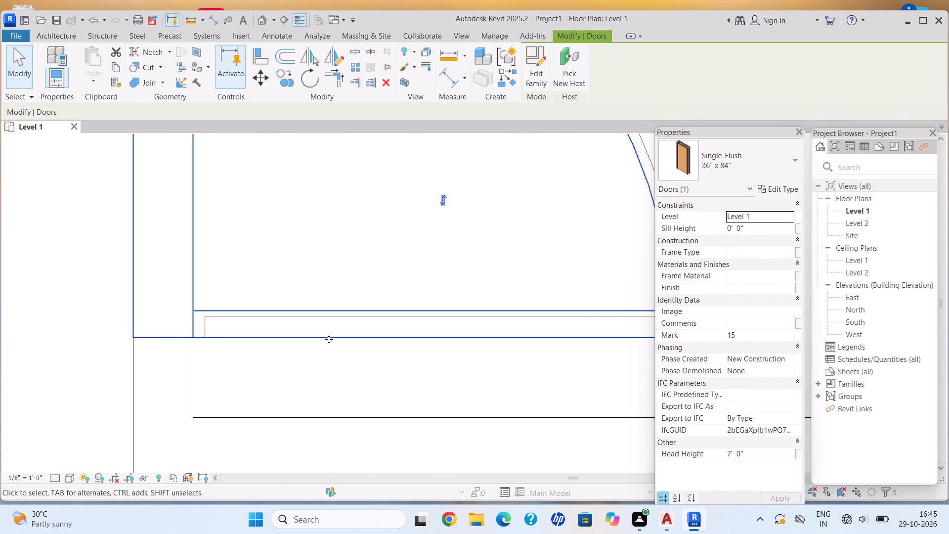
pyautogui.scroll(-19, 340, 372)
pyautogui.press('Escape')
# Nudge the door between dining and the staircase left toward the plan's door symbol.
pyautogui.moveTo(169, 375); pyautogui.dragTo(240, 381, button='middle')
pyautogui.scroll(5, 256, 380)
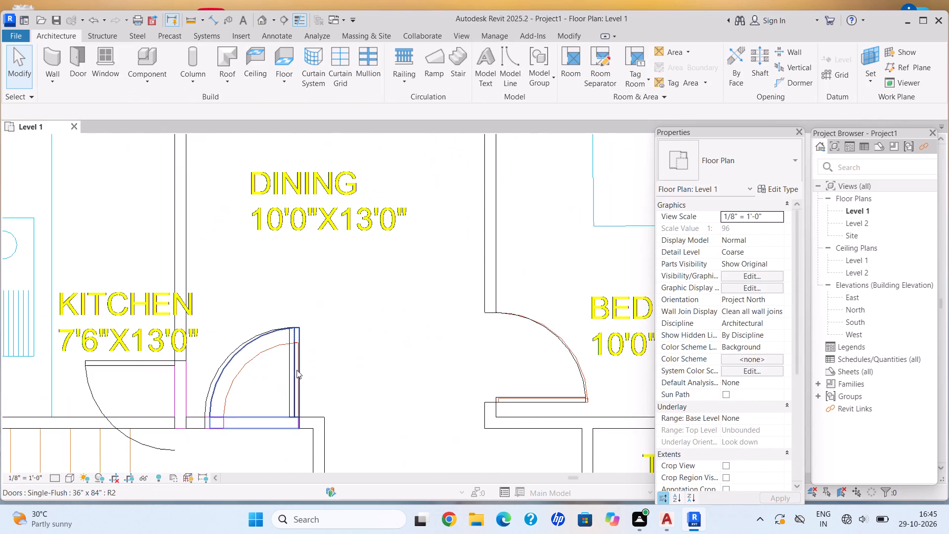
pyautogui.scroll(14, 297, 370)
pyautogui.click(316, 384)
pyautogui.press('Left')
pyautogui.press('Left')
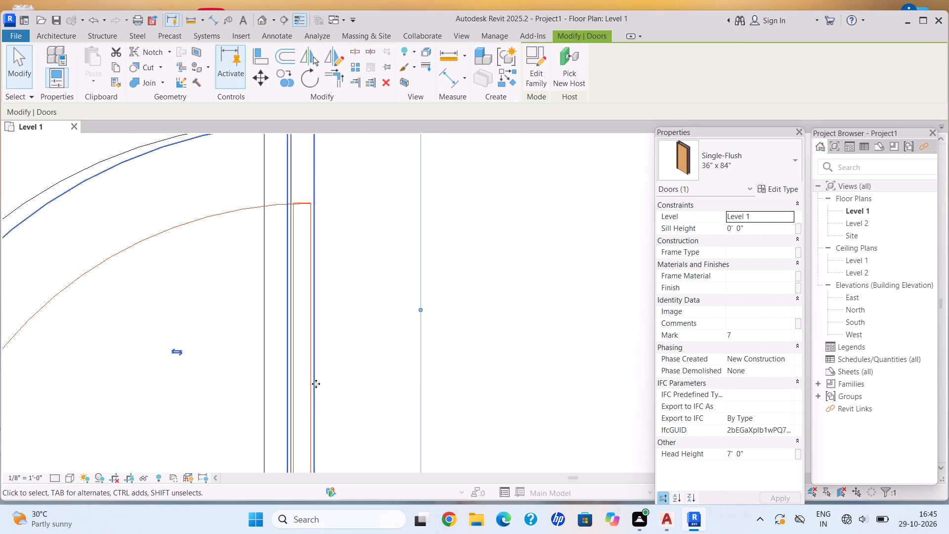
pyautogui.scroll(-14, 316, 384)
pyautogui.moveTo(237, 390); pyautogui.dragTo(274, 370, button='middle')
pyautogui.press('Escape')
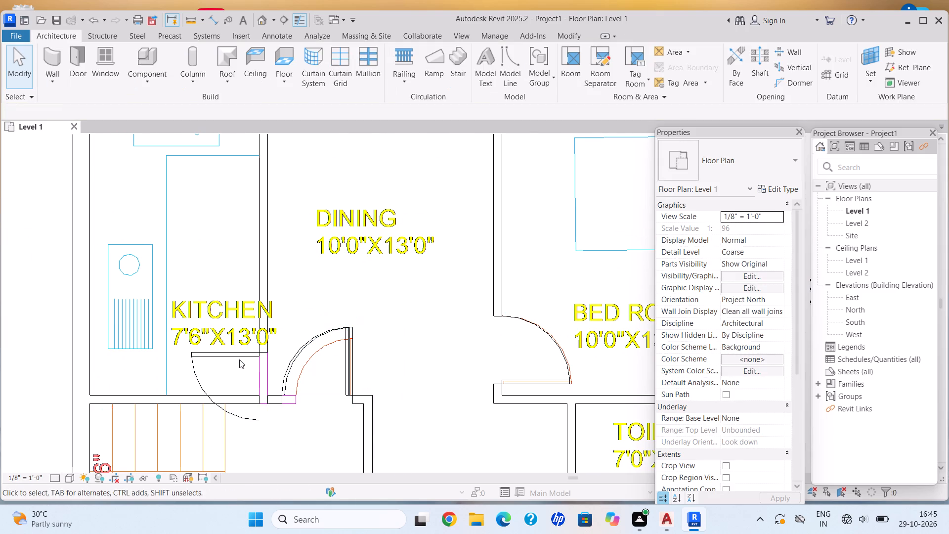
# Delete the door in the vertical wall between the kitchen and dining.
pyautogui.click(239, 354)
pyautogui.press('Delete')
# Nudge the door in Bed Room 2's lower wall right so its jamb lines up with the plan's door symbol.
pyautogui.scroll(-7, 237, 390)
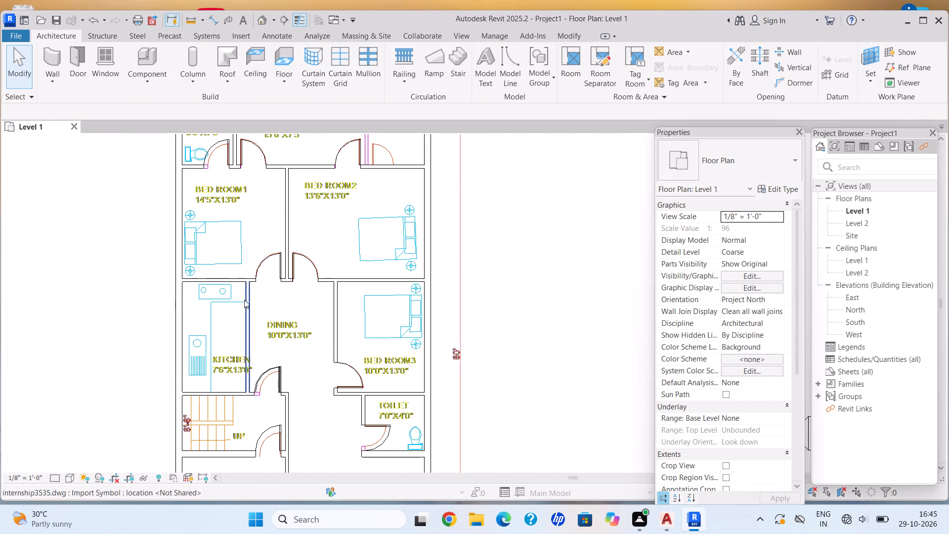
pyautogui.moveTo(246, 307); pyautogui.dragTo(251, 377, button='middle')
pyautogui.scroll(16, 281, 353)
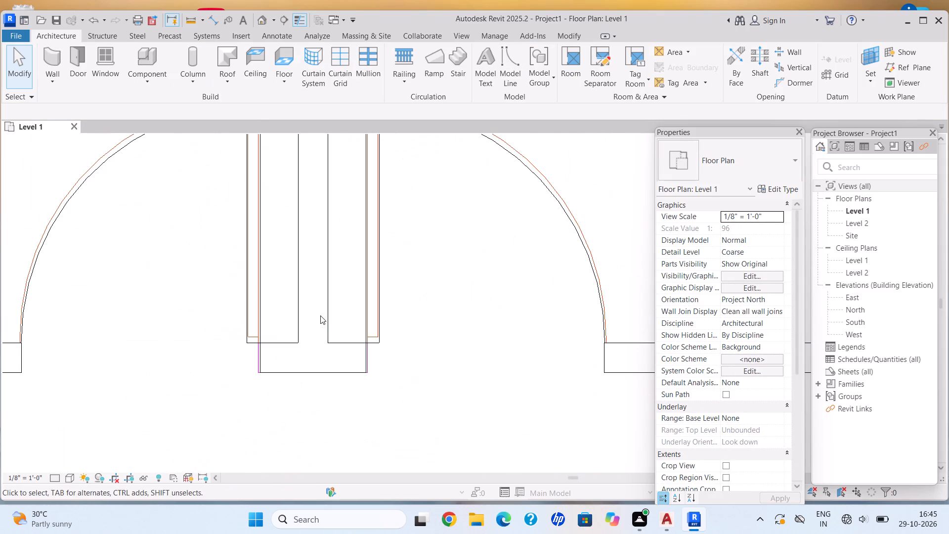
pyautogui.scroll(2, 388, 326)
pyautogui.scroll(-1, 370, 329)
pyautogui.scroll(10, 366, 331)
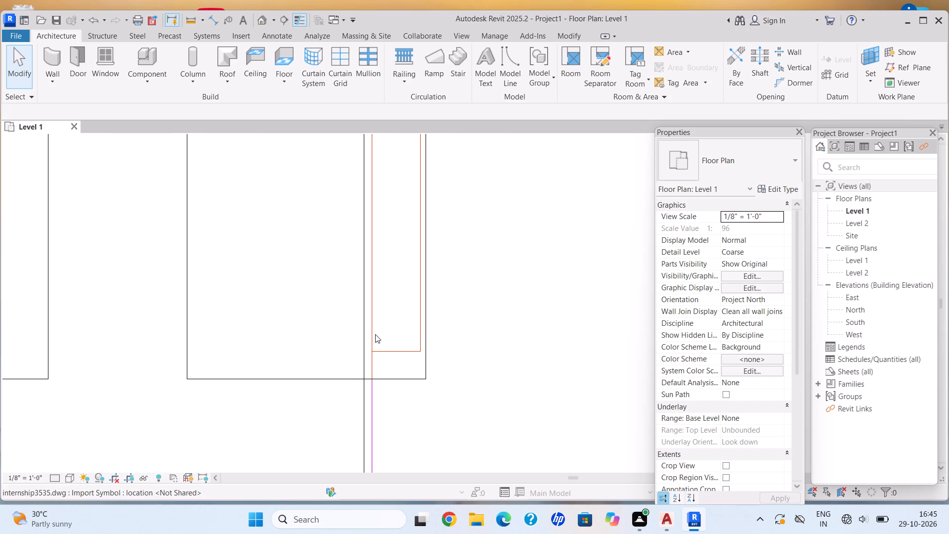
pyautogui.click(364, 329)
pyautogui.press('Right')
pyautogui.press('Right')
pyautogui.press('Right')
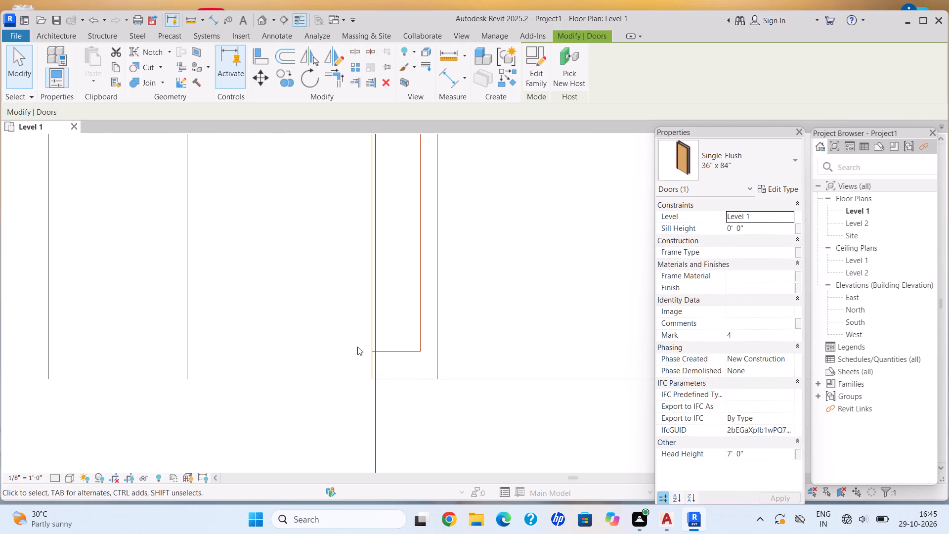
pyautogui.press('Left')
pyautogui.scroll(-12, 357, 348)
pyautogui.press('Escape')
# Nudge the door in Bed Room 1's lower wall left so its jamb lines up with the plan's door symbol.
pyautogui.scroll(3, 298, 355)
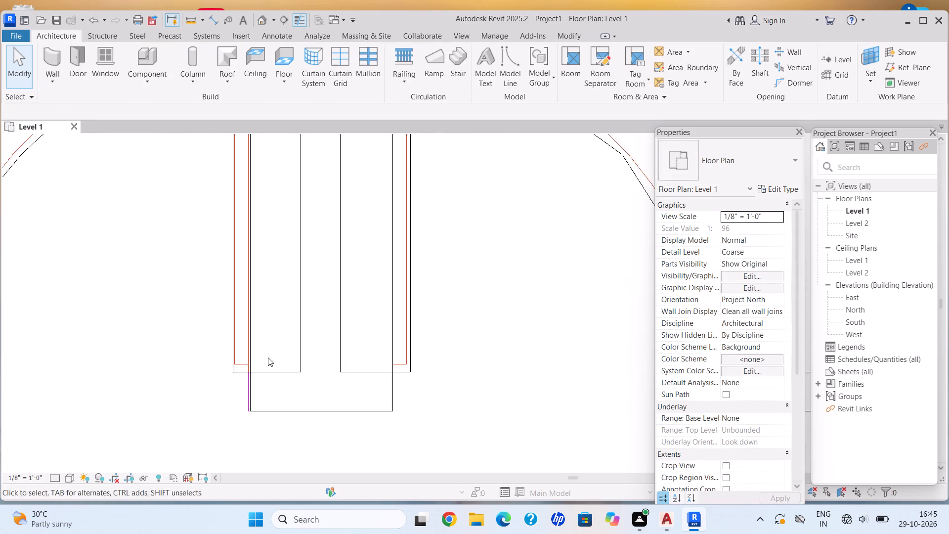
pyautogui.scroll(6, 268, 357)
pyautogui.press('Escape')
pyautogui.click(266, 371)
pyautogui.press('Left')
pyautogui.press('Left')
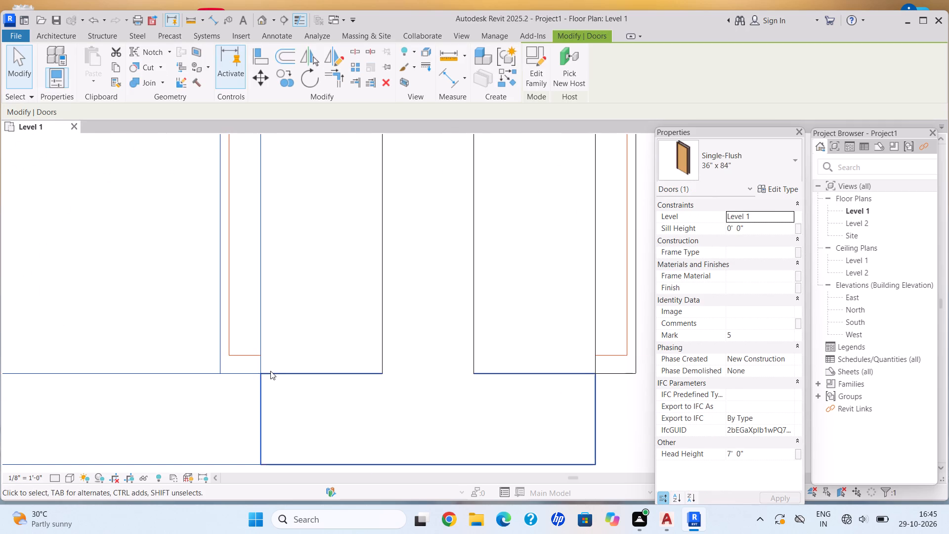
# Nudge the door between the toilet and Bed Room 1 left so its jamb lines up with the plan's door symbol.
pyautogui.press('Escape')
pyautogui.scroll(-10, 269, 390)
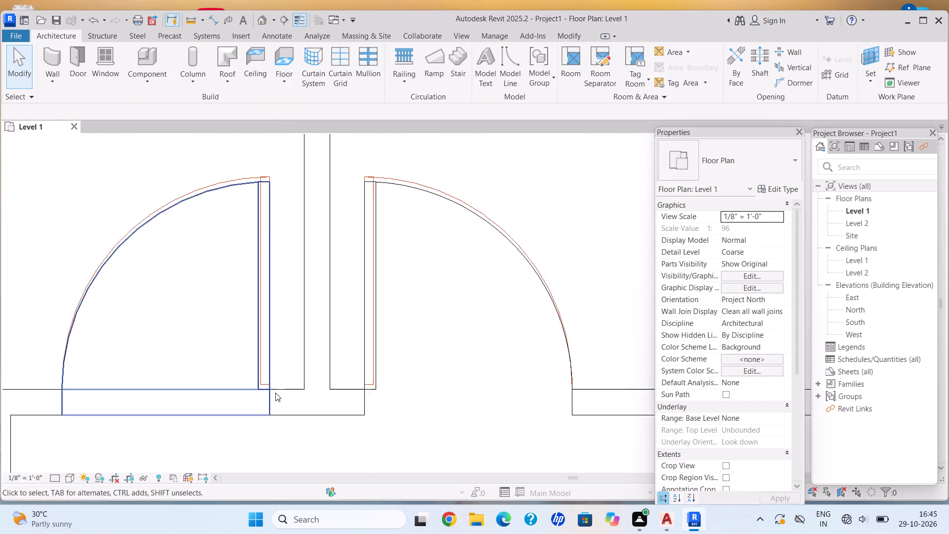
pyautogui.scroll(-13, 275, 393)
pyautogui.moveTo(264, 281); pyautogui.dragTo(255, 316, button='middle')
pyautogui.scroll(1, 257, 313)
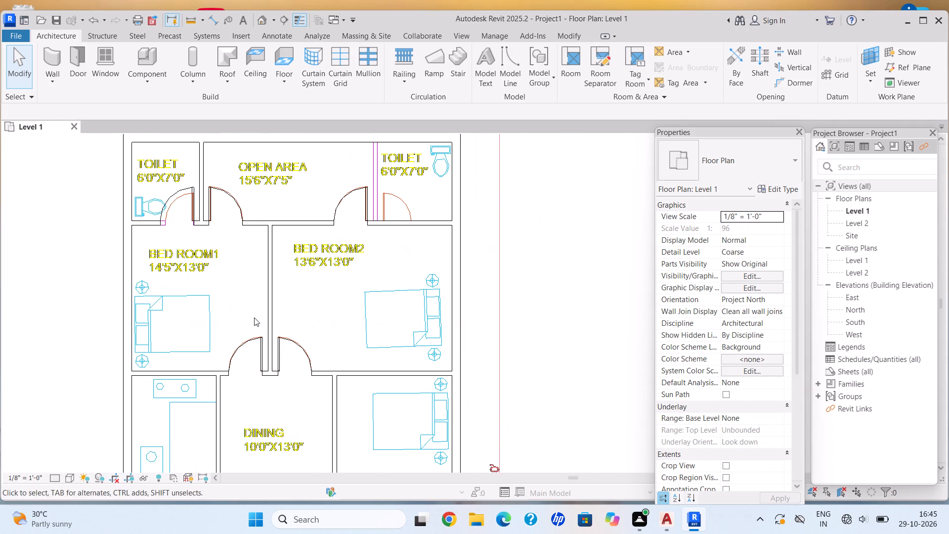
pyautogui.scroll(1, 252, 317)
pyautogui.moveTo(196, 214); pyautogui.dragTo(210, 273, button='middle')
pyautogui.scroll(4, 225, 253)
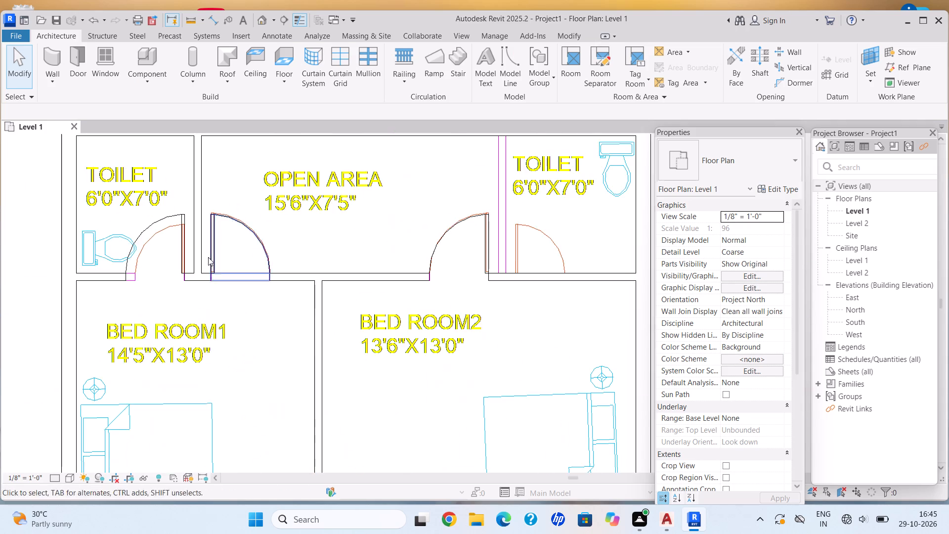
pyautogui.scroll(16, 208, 257)
pyautogui.click(212, 283)
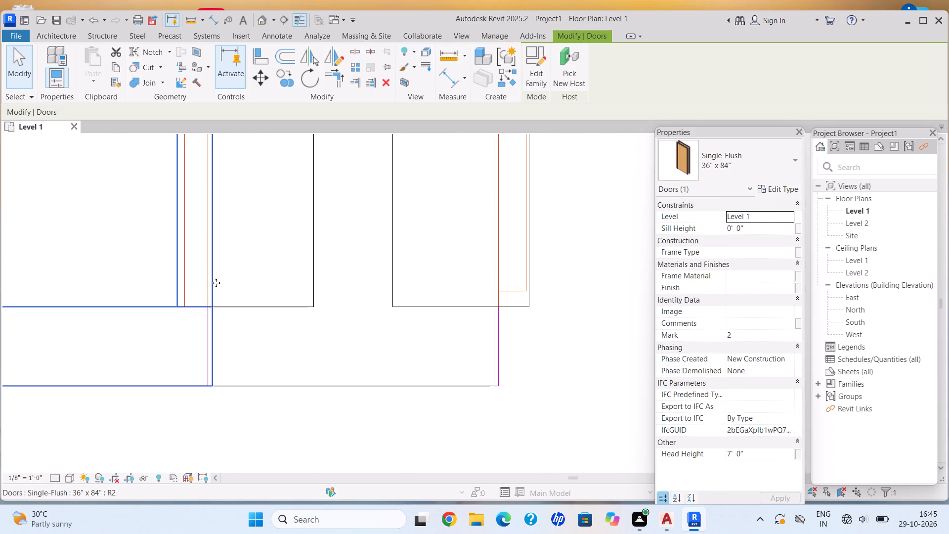
pyautogui.press('Left')
pyautogui.press('Left')
# Nudge the door between Bed Room 1 and the open area right so its jamb lines up with the plan's door symbol.
pyautogui.scroll(-3, 423, 354)
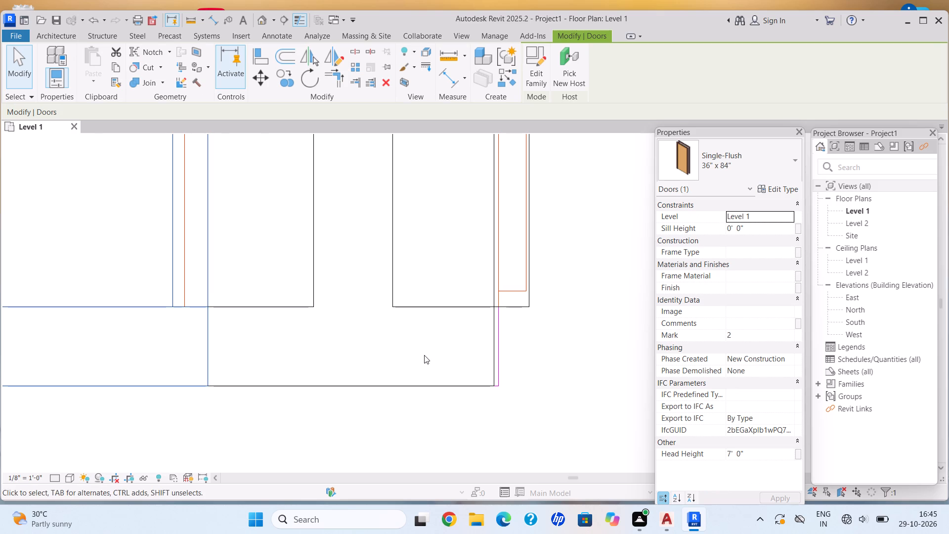
pyautogui.scroll(-4, 424, 355)
pyautogui.scroll(1, 425, 355)
pyautogui.scroll(9, 470, 355)
pyautogui.click(452, 340)
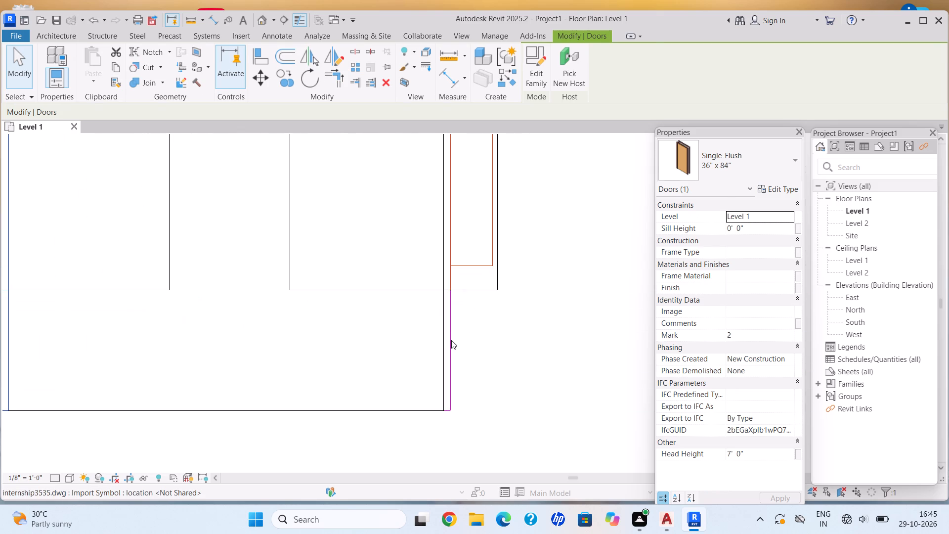
pyautogui.click(449, 340)
pyautogui.press('Escape')
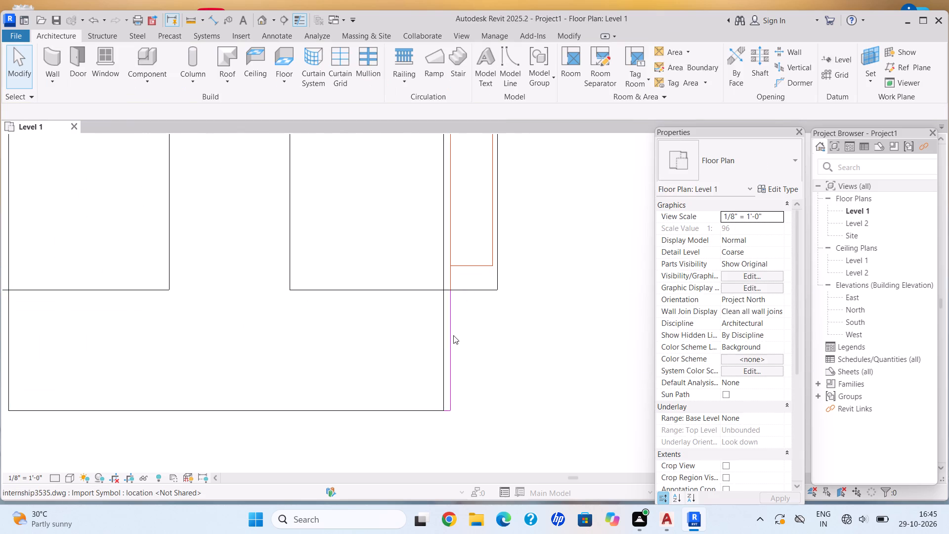
pyautogui.press('Escape')
pyautogui.click(448, 340)
pyautogui.press('Right')
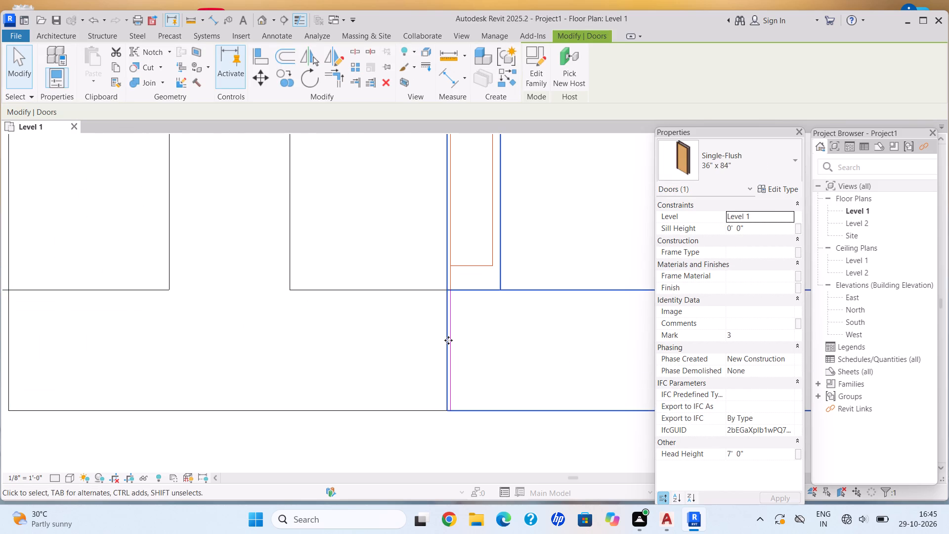
pyautogui.press('Right')
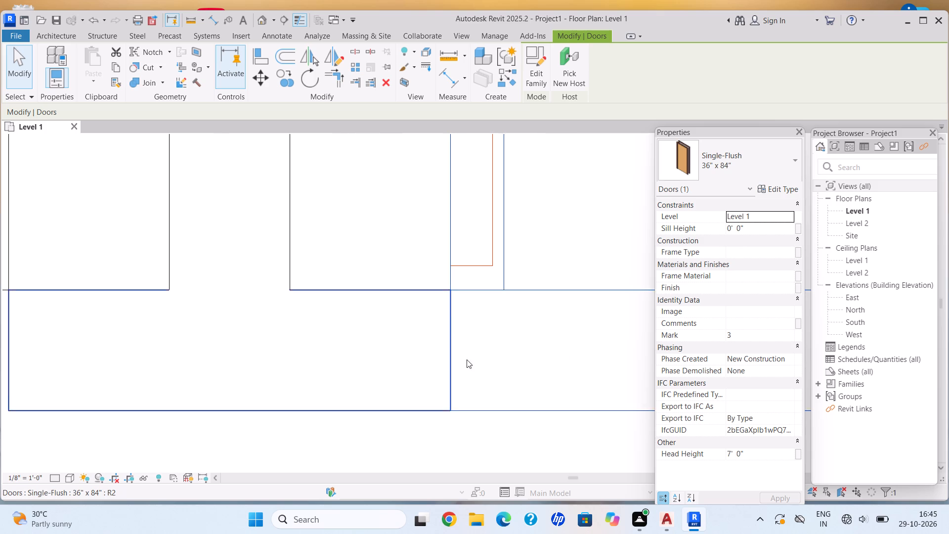
pyautogui.scroll(-15, 461, 392)
pyautogui.press('Escape')
# Nudge the door between Bed Room 2 and the open area right so its jamb lines up with the plan's door symbol.
pyautogui.scroll(-5, 456, 410)
pyautogui.moveTo(448, 396); pyautogui.dragTo(323, 389, button='middle')
pyautogui.moveTo(521, 394); pyautogui.dragTo(459, 380, button='middle')
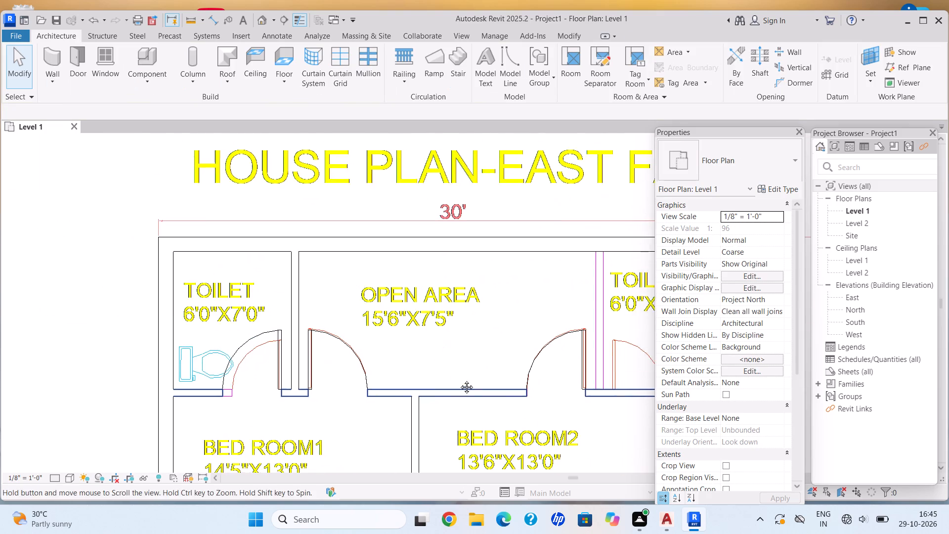
pyautogui.moveTo(459, 380); pyautogui.dragTo(409, 370, button='middle')
pyautogui.scroll(14, 480, 375)
pyautogui.click(470, 359)
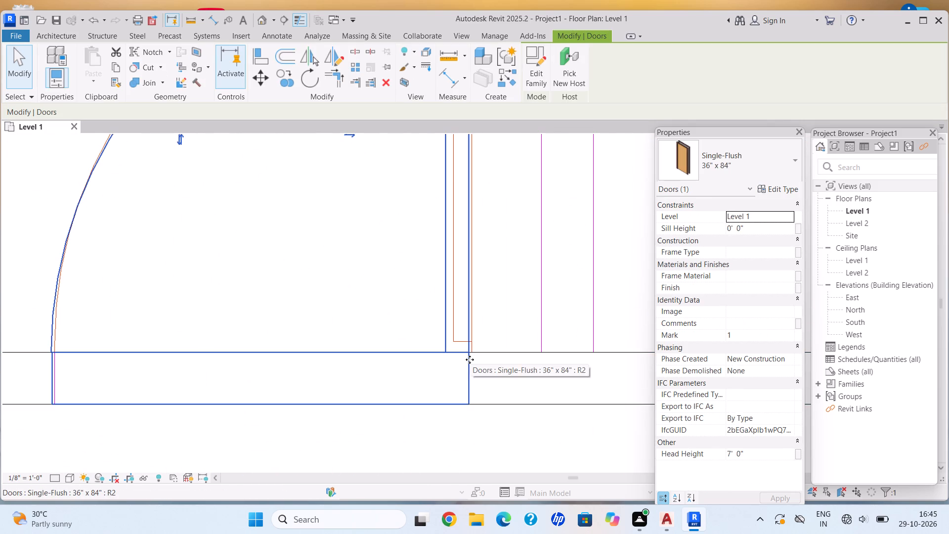
pyautogui.press('Right')
pyautogui.press('Right')
pyautogui.press('Left')
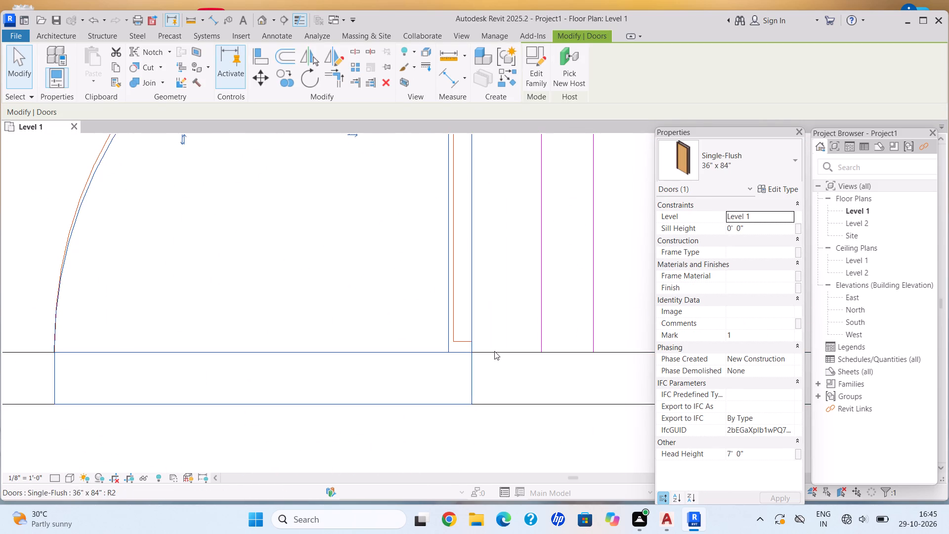
# Place a flipped Single-Flush 36" x 84" door in the wall between Bed Room 2 and its toilet, at the plan's door symbol.
pyautogui.scroll(-8, 455, 415)
pyautogui.moveTo(347, 376); pyautogui.dragTo(238, 376, button='middle')
pyautogui.scroll(2, 296, 390)
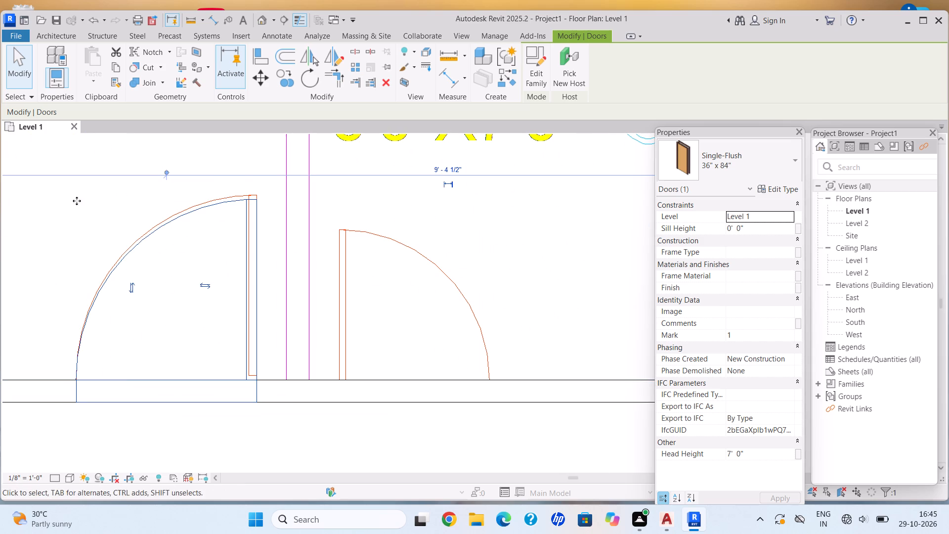
pyautogui.click(64, 38)
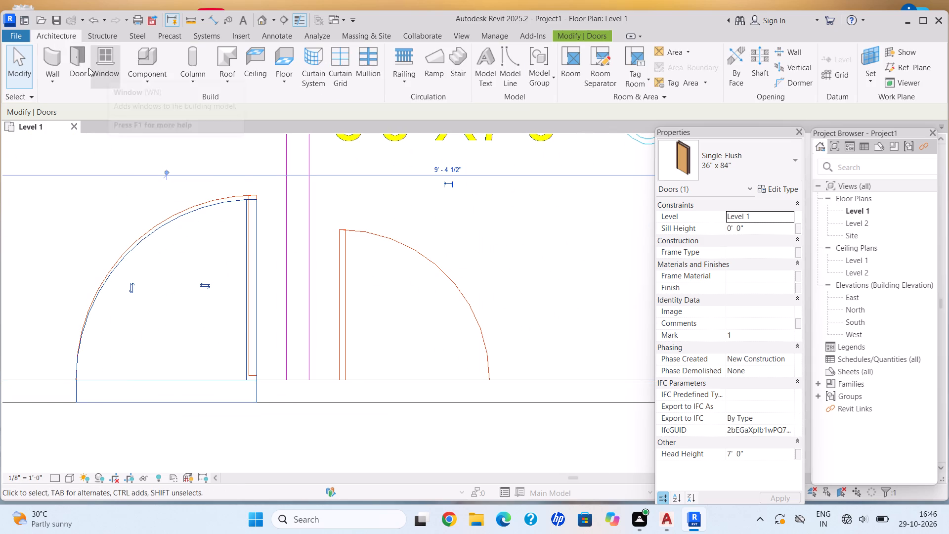
pyautogui.click(78, 67)
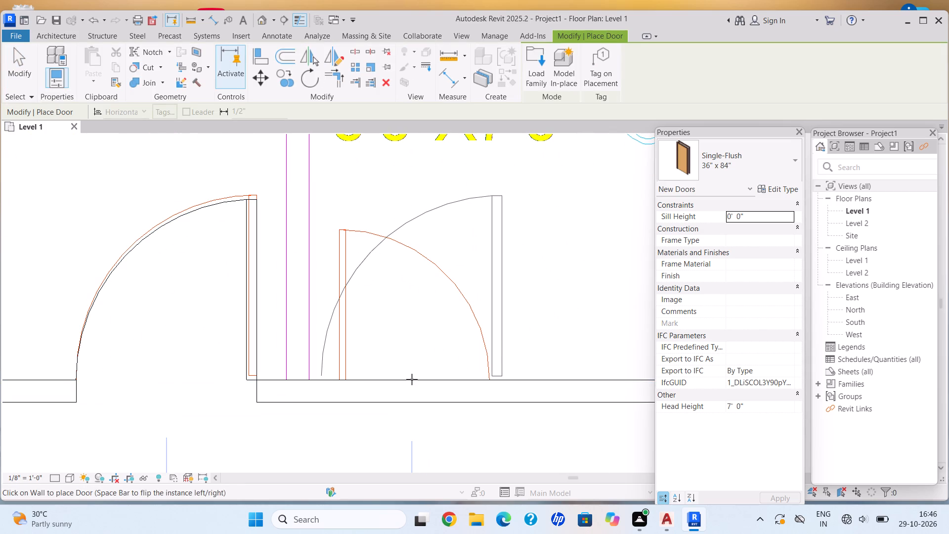
pyautogui.press('space')
pyautogui.click(427, 374)
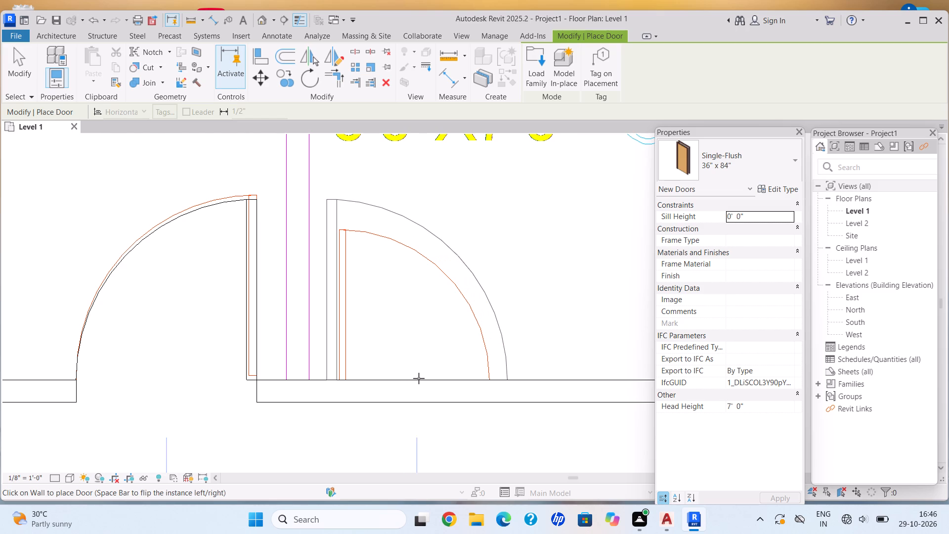
pyautogui.click(428, 380)
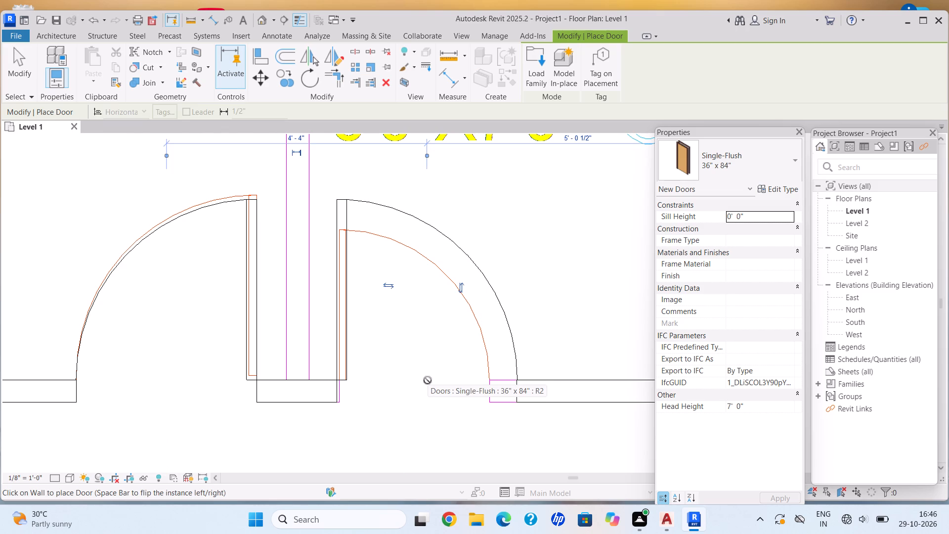
pyautogui.press('Escape')
# Nudge the door between Bed Room 2 and its toilet right so its hinge-side jamb lines up with the plan's door symbol.
pyautogui.scroll(-6, 420, 451)
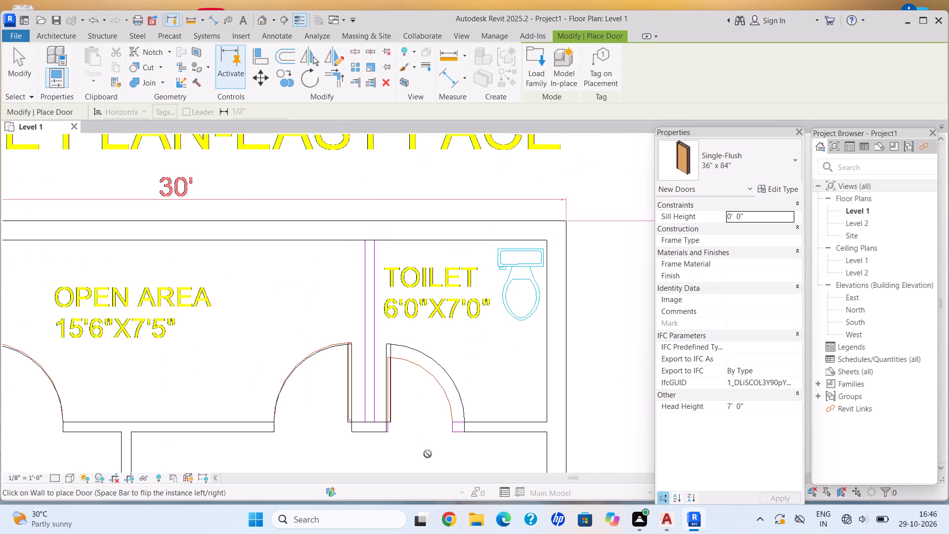
pyautogui.moveTo(429, 453); pyautogui.dragTo(363, 398, button='middle')
pyautogui.scroll(-1, 310, 369)
pyautogui.scroll(14, 305, 371)
pyautogui.press('Escape')
pyautogui.press('Escape')
pyautogui.press('Escape')
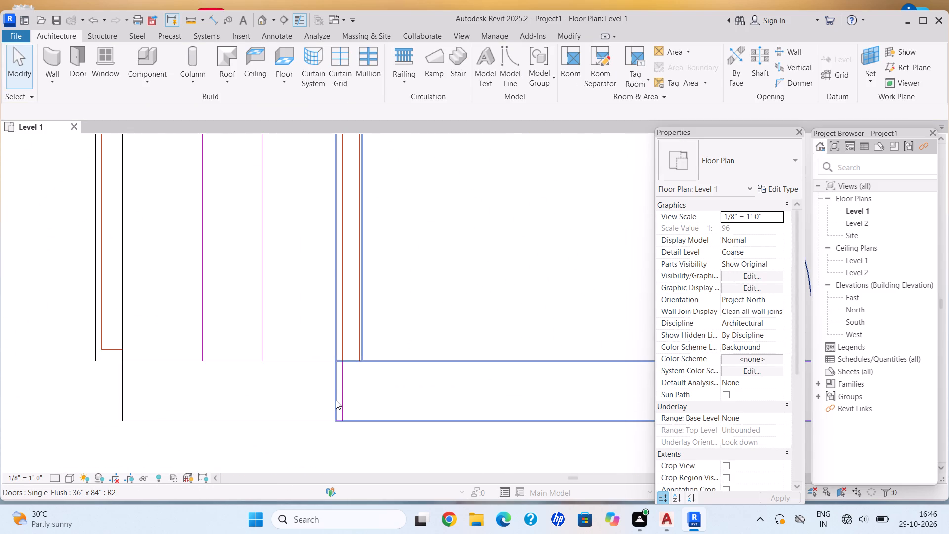
pyautogui.click(336, 400)
pyautogui.press('Right')
pyautogui.press('Right')
pyautogui.press('Escape')
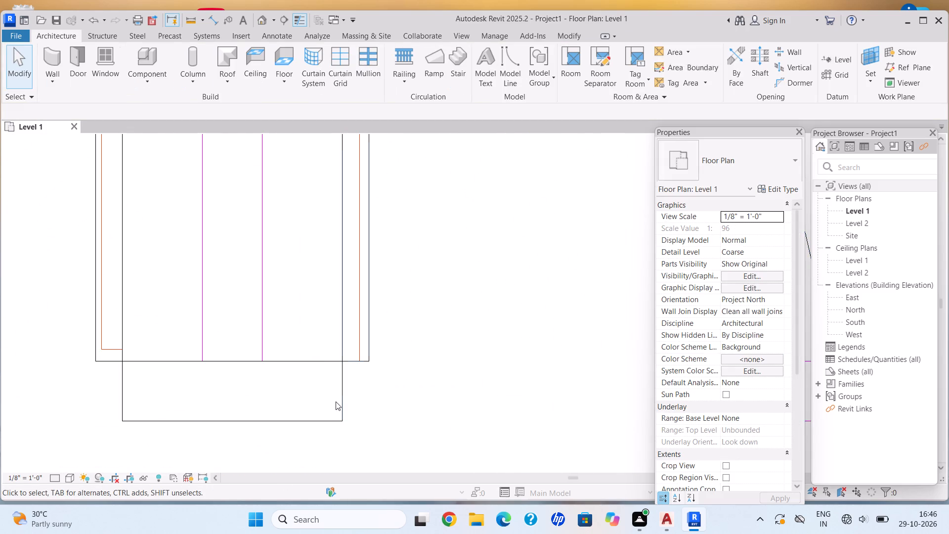
# Review the door placement across the whole floor plan against the linked CAD plan.
pyautogui.scroll(-20, 385, 322)
pyautogui.scroll(-2, 385, 322)
pyautogui.moveTo(390, 403); pyautogui.dragTo(352, 299, button='middle')
pyautogui.scroll(-4, 355, 302)
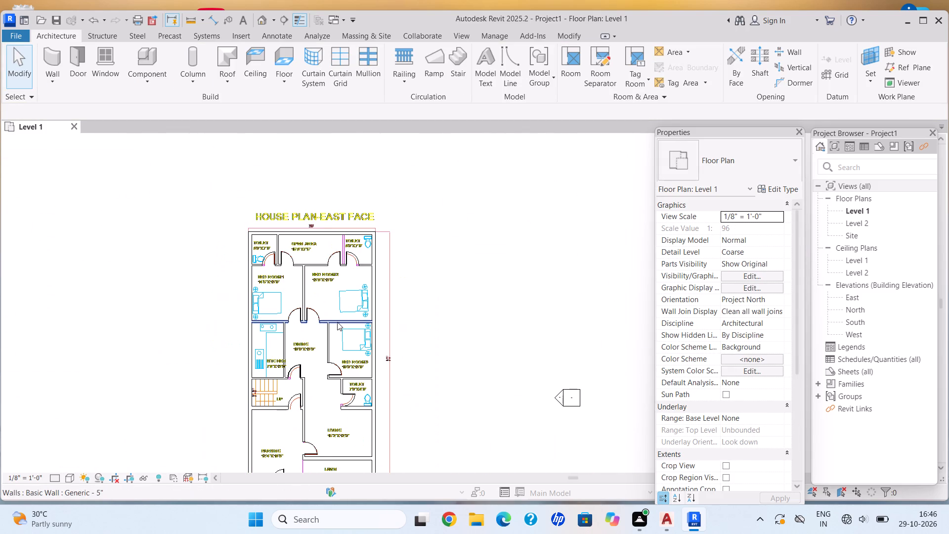
pyautogui.scroll(-1, 317, 356)
pyautogui.moveTo(311, 346); pyautogui.dragTo(308, 339, button='middle')
pyautogui.middleClick(306, 334)
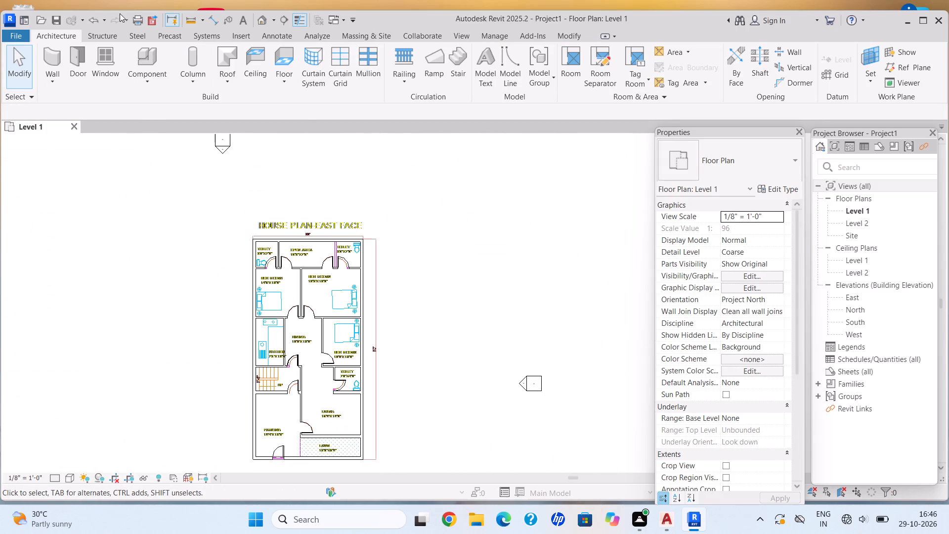
pyautogui.scroll(4, 319, 270)
pyautogui.scroll(4, 401, 206)
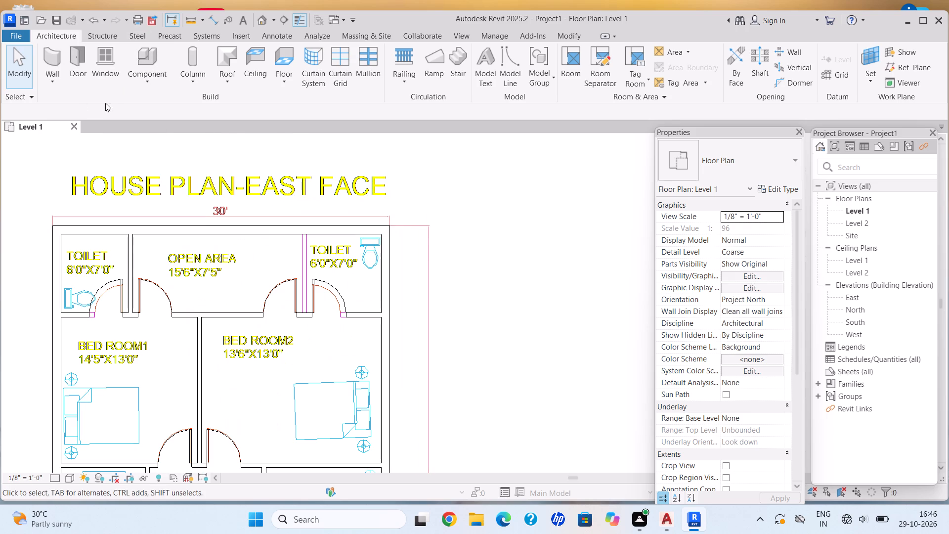
pyautogui.scroll(-3, 260, 245)
pyautogui.middleClick(265, 249)
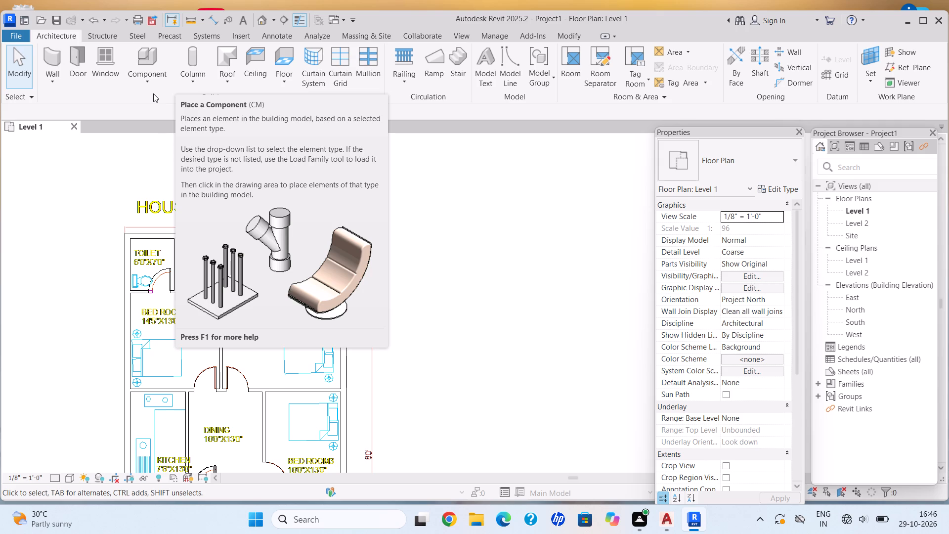
# Set the floor plan's visual style to Wireframe.
pyautogui.scroll(1, 165, 296)
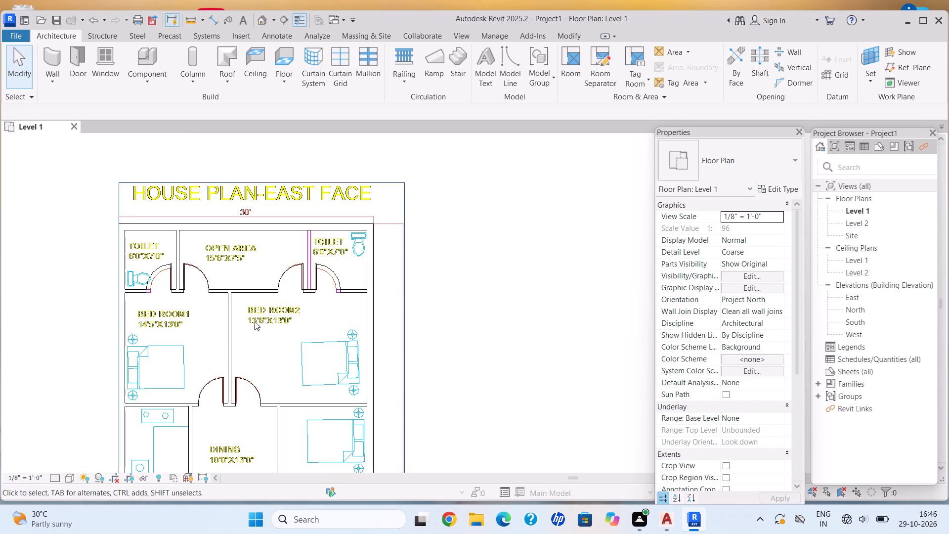
pyautogui.scroll(-5, 255, 321)
pyautogui.moveTo(255, 321); pyautogui.dragTo(256, 201, button='middle')
pyautogui.scroll(1, 251, 220)
pyautogui.click(72, 481)
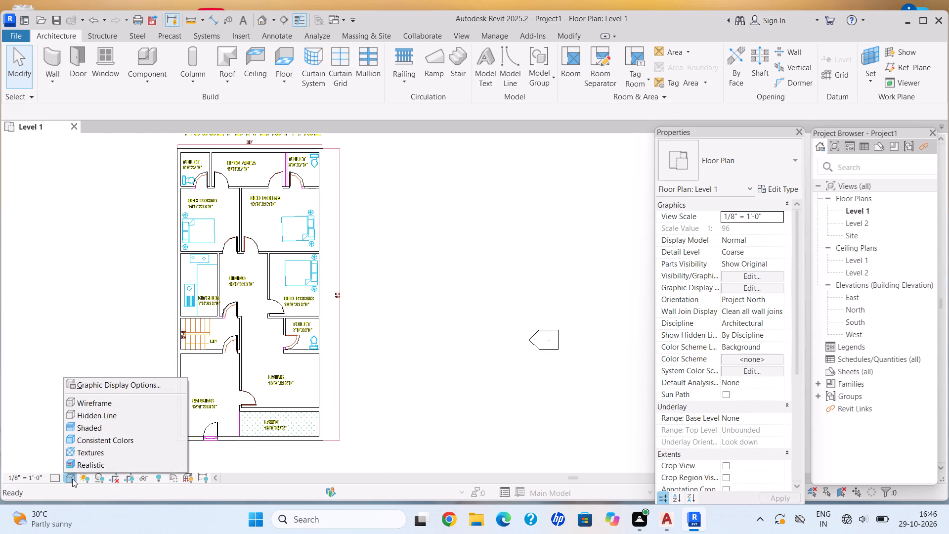
pyautogui.click(86, 406)
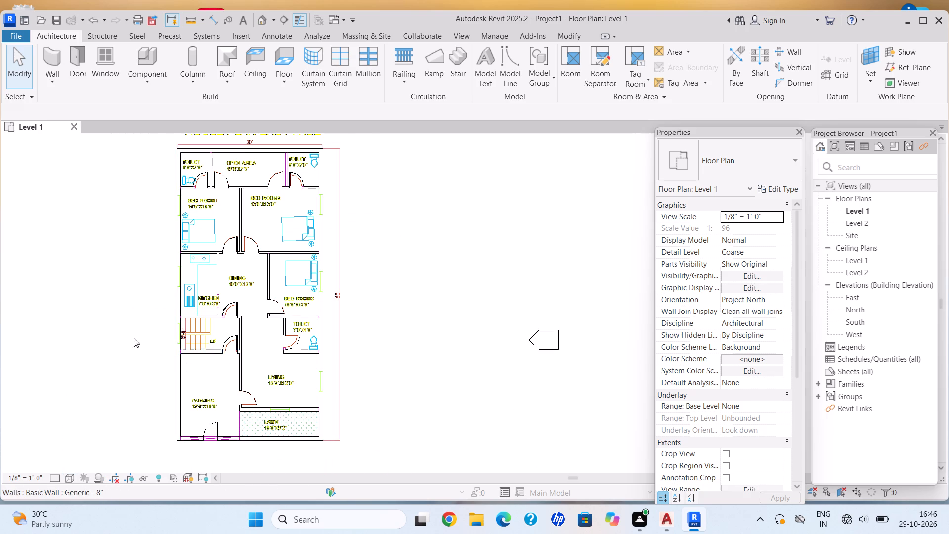
# For a new window, choose the Window-Casement-Double 57" x 72" type and set its type width to 4'.
pyautogui.scroll(8, 133, 338)
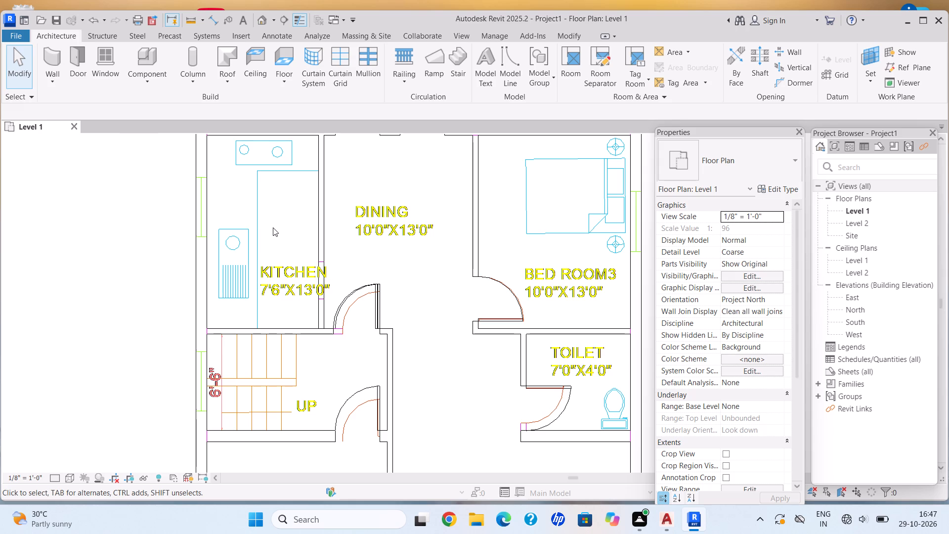
pyautogui.scroll(-5, 273, 227)
pyautogui.moveTo(273, 227); pyautogui.dragTo(240, 247, button='middle')
pyautogui.scroll(1, 183, 251)
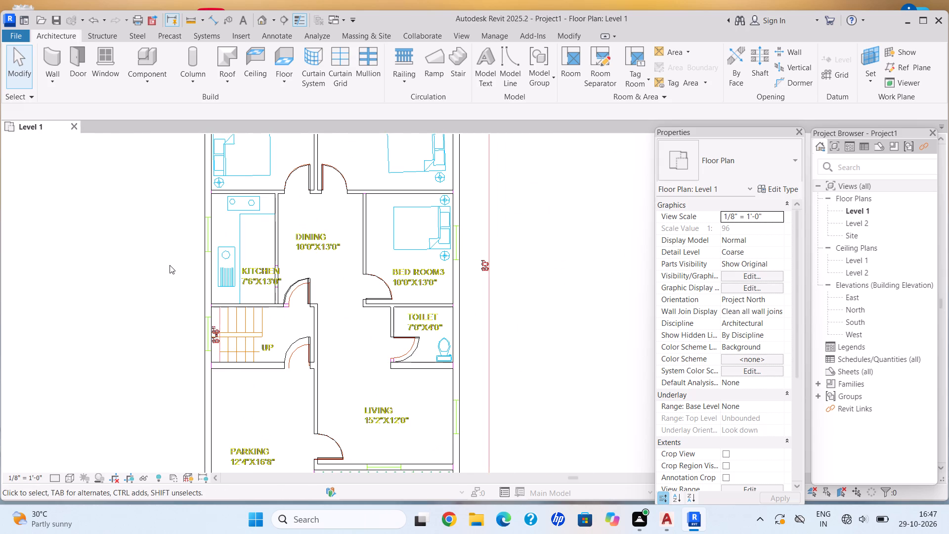
pyautogui.click(103, 68)
pyautogui.click(719, 155)
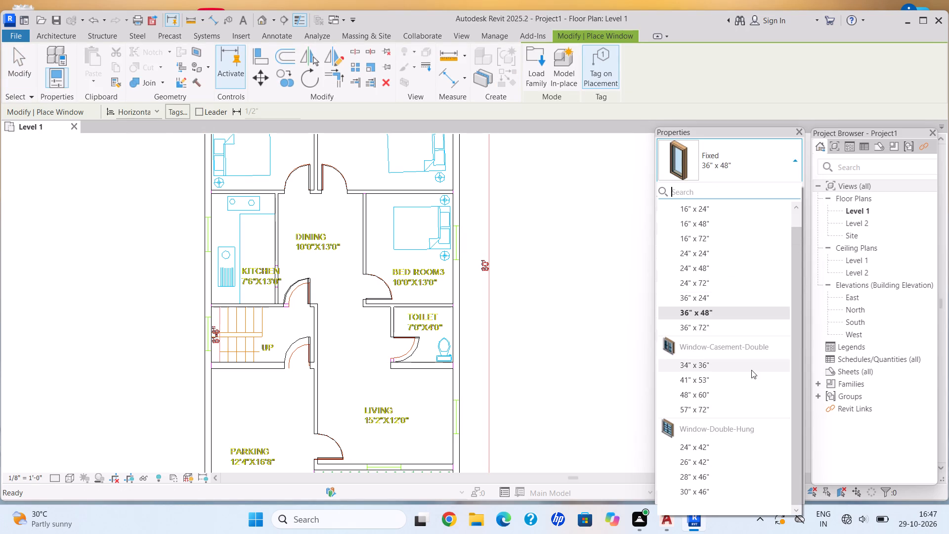
pyautogui.click(691, 408)
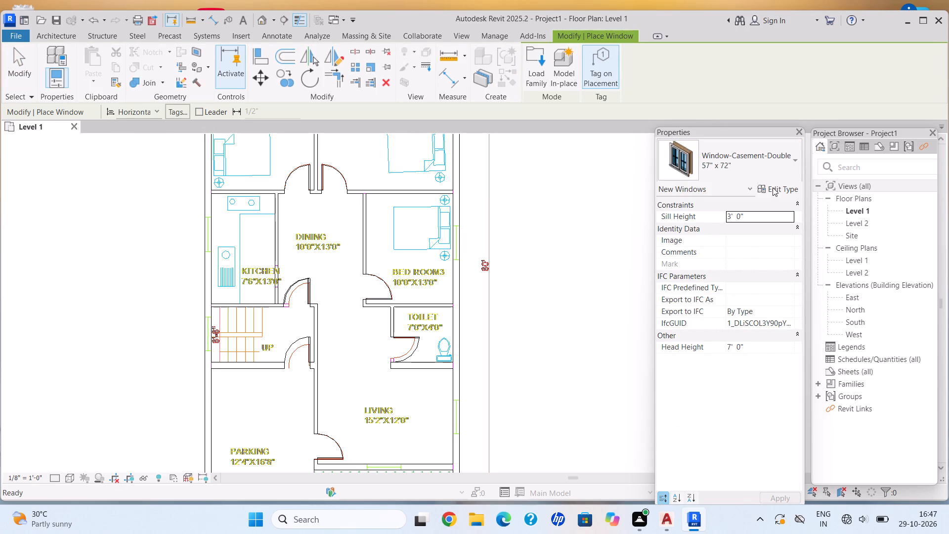
pyautogui.click(776, 187)
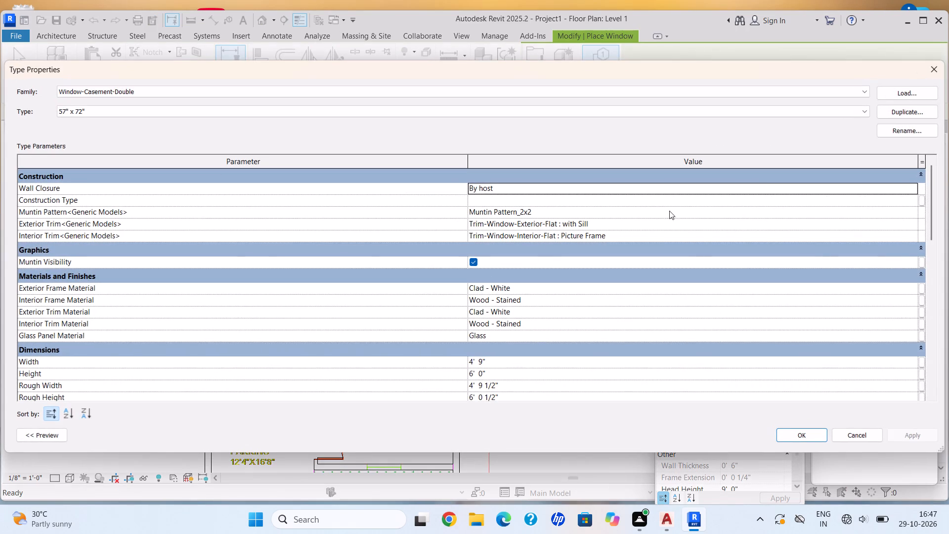
pyautogui.click(504, 360)
pyautogui.press('BackSpace')
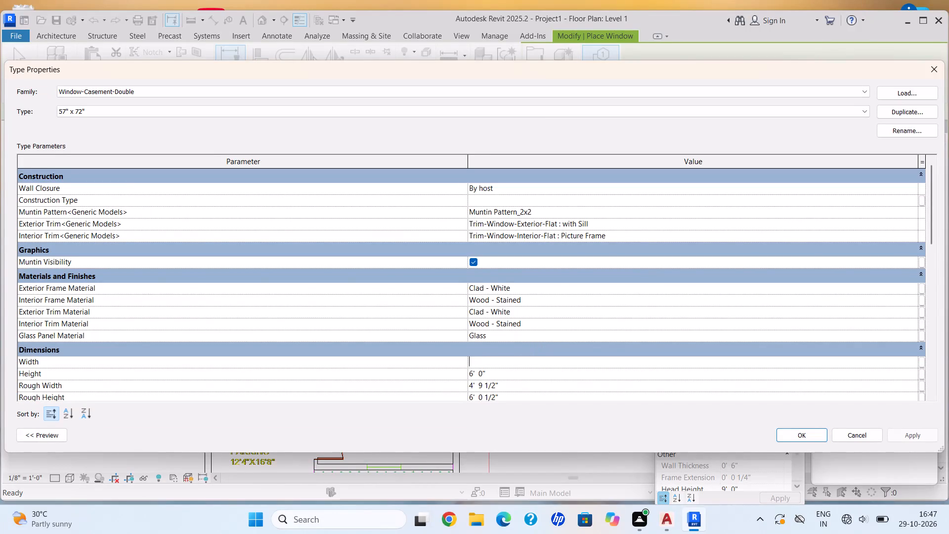
pyautogui.write("4'")
pyautogui.press('Return')
# Set the Window-Casement-Double 57" x 72" type's height to 5' and apply the type changes.
pyautogui.click(520, 375)
pyautogui.press('BackSpace')
pyautogui.write("5'")
pyautogui.press('Return')
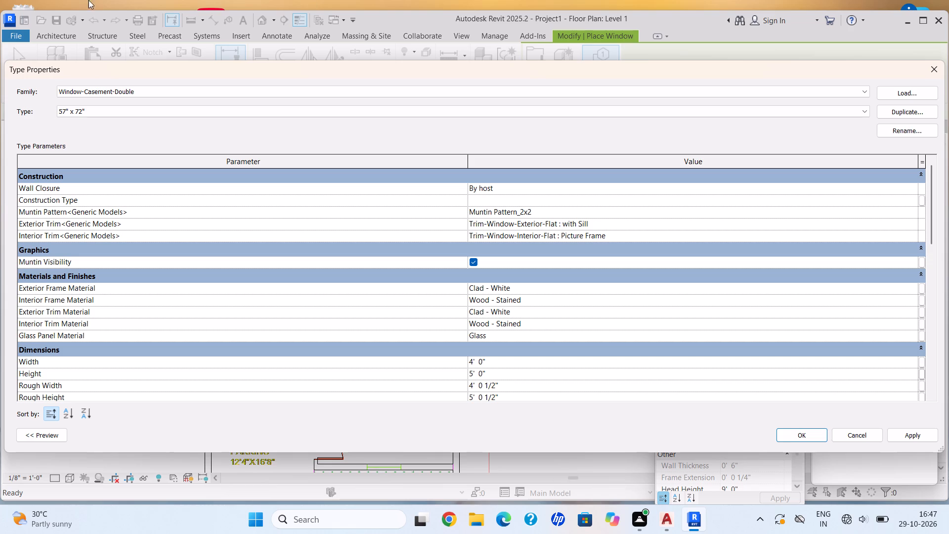
pyautogui.click(924, 436)
pyautogui.click(803, 438)
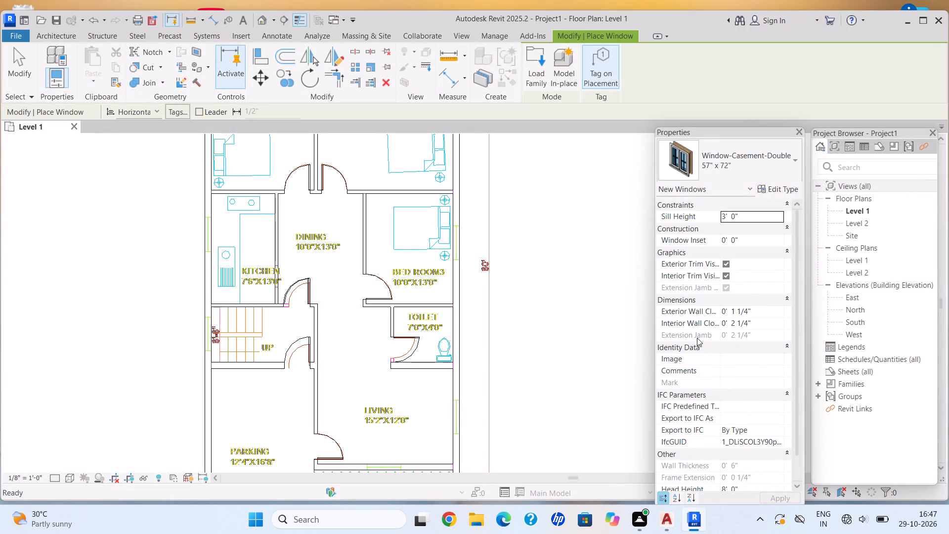
# Place a 57" x 72" double casement window on the kitchen's outer wall over the plan symbol, about 5'-1" from the Bed Room 1 wall.
pyautogui.scroll(5, 698, 385)
pyautogui.click(749, 160)
pyautogui.click(701, 394)
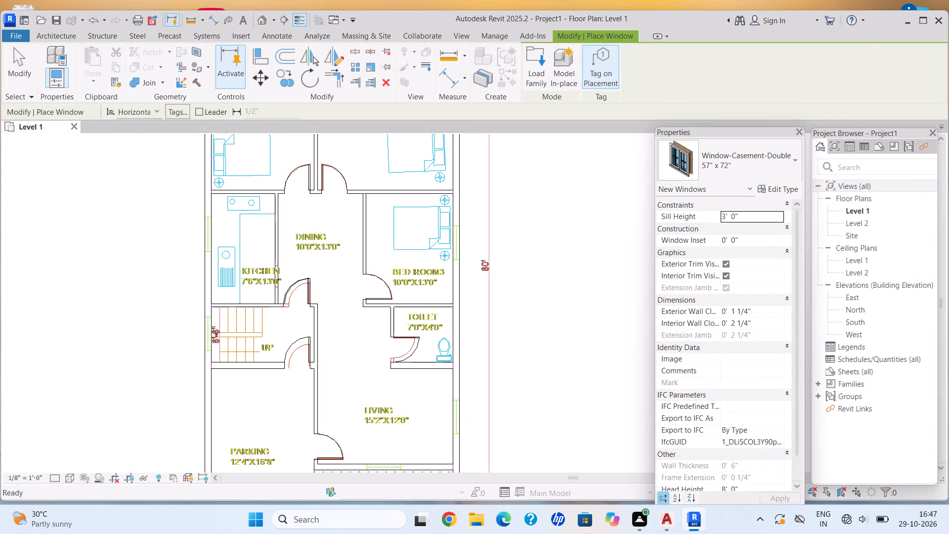
pyautogui.scroll(7, 212, 232)
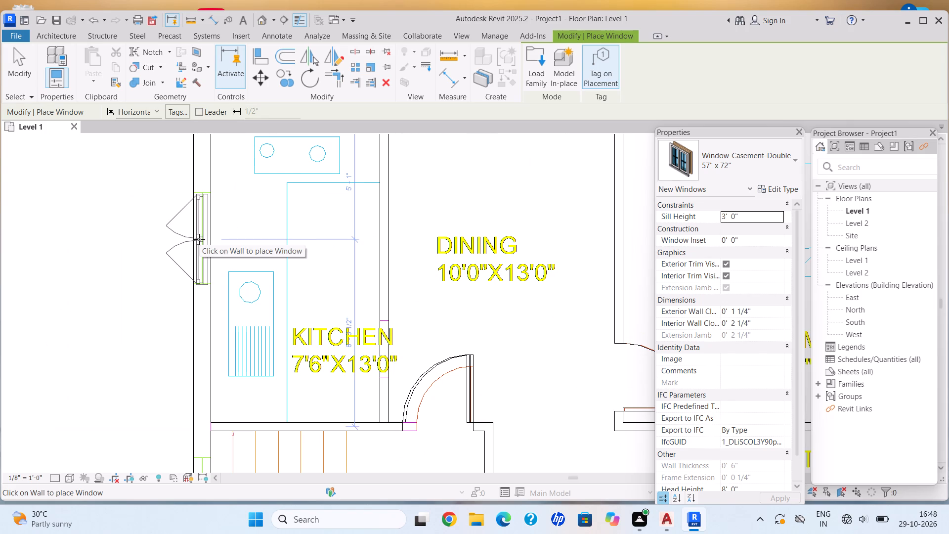
pyautogui.click(199, 239)
# Place a double casement window on Bed Room 1's outer wall over the plan symbol, about 3'-8" from the toilet wall.
pyautogui.scroll(-3, 294, 253)
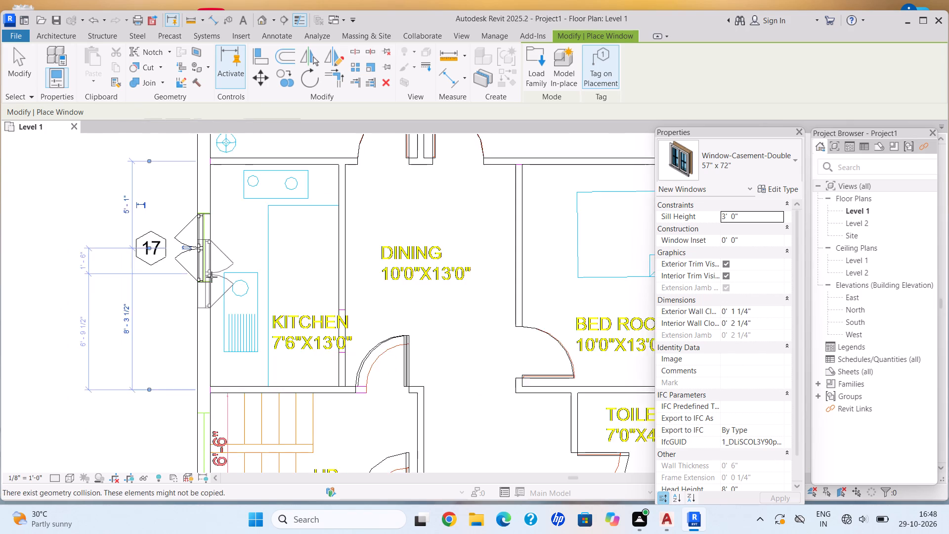
pyautogui.scroll(-2, 212, 277)
pyautogui.moveTo(211, 237); pyautogui.dragTo(210, 247, button='middle')
pyautogui.moveTo(210, 285); pyautogui.dragTo(204, 311, button='middle')
pyautogui.middleClick(200, 320)
pyautogui.scroll(1, 198, 320)
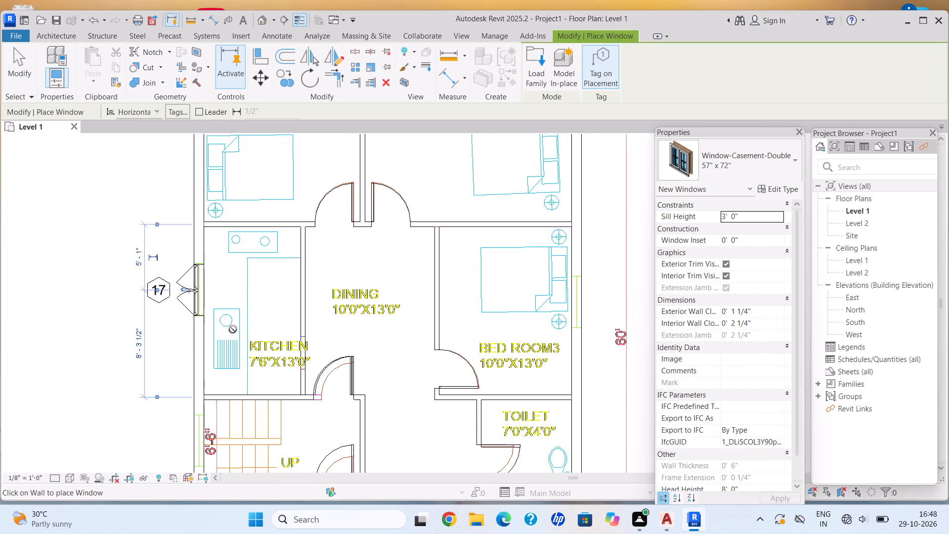
pyautogui.scroll(1, 234, 331)
pyautogui.scroll(1, 189, 153)
pyautogui.moveTo(189, 157); pyautogui.dragTo(206, 302, button='middle')
pyautogui.scroll(3, 205, 235)
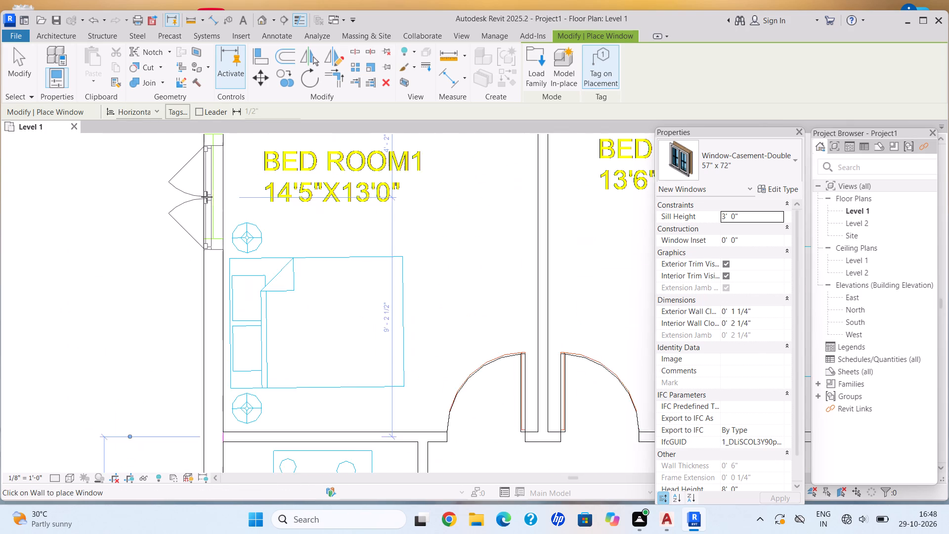
pyautogui.moveTo(207, 197); pyautogui.dragTo(206, 231, button='middle')
pyautogui.moveTo(206, 261); pyautogui.dragTo(206, 286, button='middle')
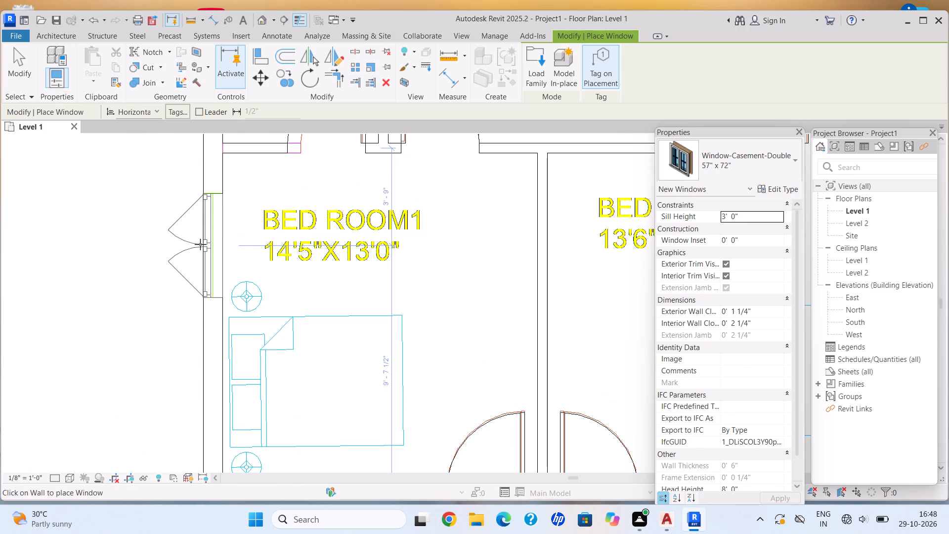
pyautogui.click(200, 244)
# Place a double casement window on Bed Room 2's outer wall over the plan symbol, about 3'-6" from the toilet wall.
pyautogui.scroll(-5, 344, 236)
pyautogui.middleClick(348, 221)
pyautogui.moveTo(348, 222); pyautogui.dragTo(218, 370, button='middle')
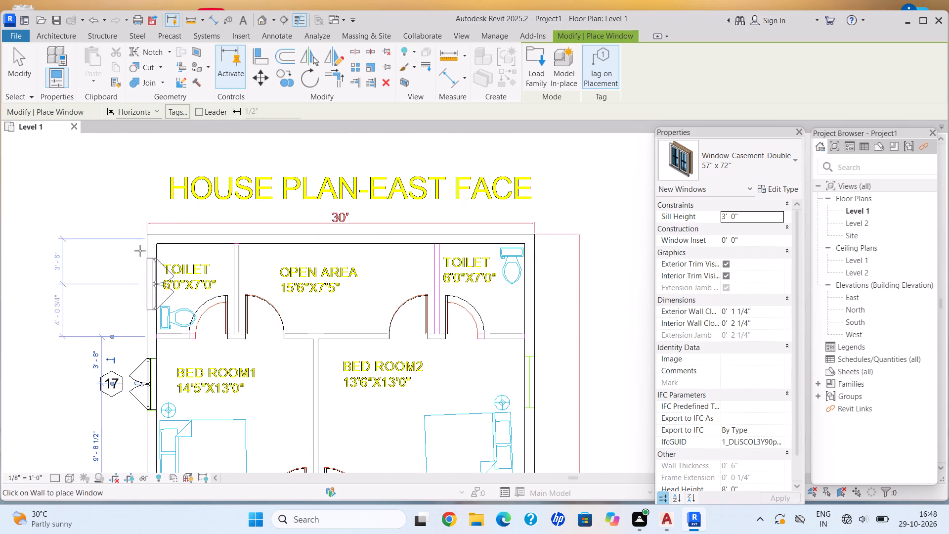
pyautogui.scroll(3, 418, 231)
pyautogui.moveTo(542, 259); pyautogui.dragTo(284, 118, button='middle')
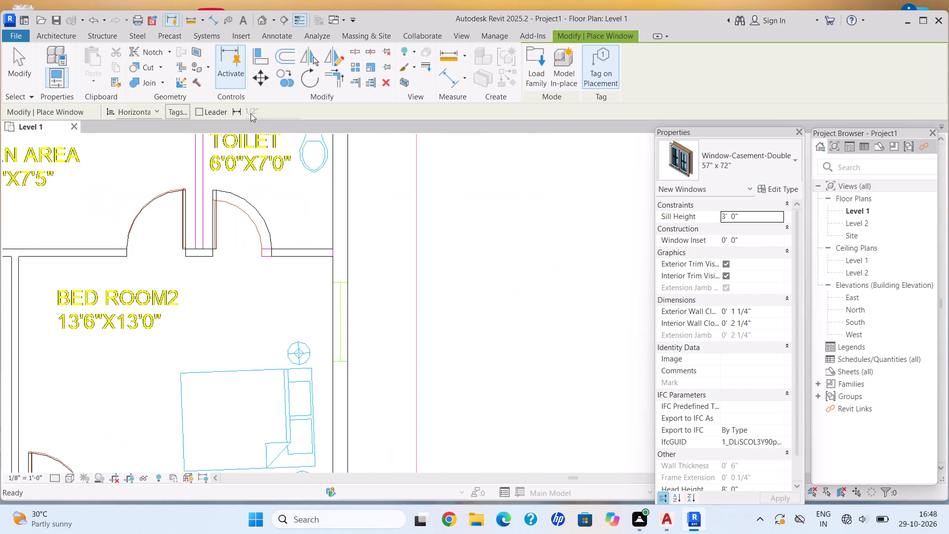
pyautogui.click(335, 318)
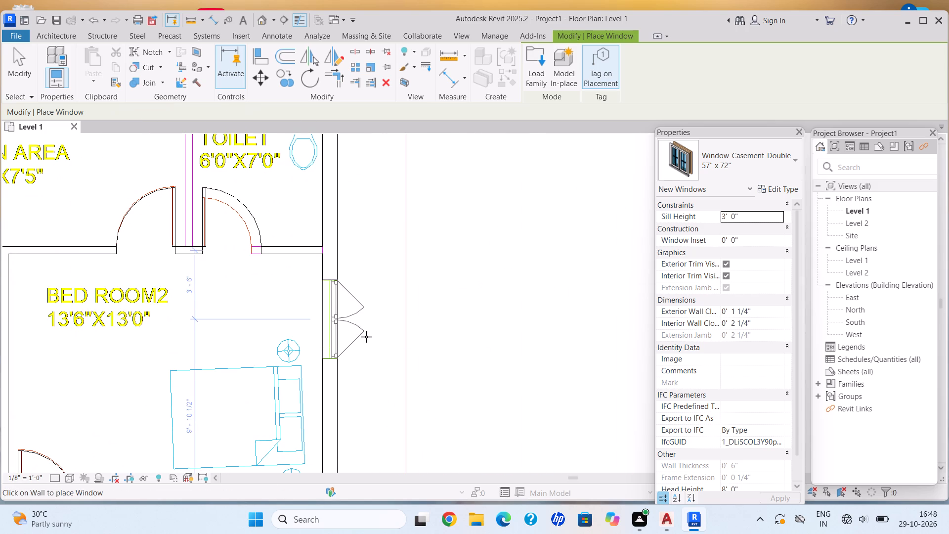
# Place a double casement window on Bed Room 3's outer wall over the plan symbol, about 6'-0" from the Bed Room 2 wall.
pyautogui.scroll(-3, 367, 337)
pyautogui.moveTo(362, 333); pyautogui.dragTo(359, 326, button='middle')
pyautogui.moveTo(350, 199); pyautogui.dragTo(350, 184, button='middle')
pyautogui.moveTo(362, 312); pyautogui.dragTo(361, 177, button='middle')
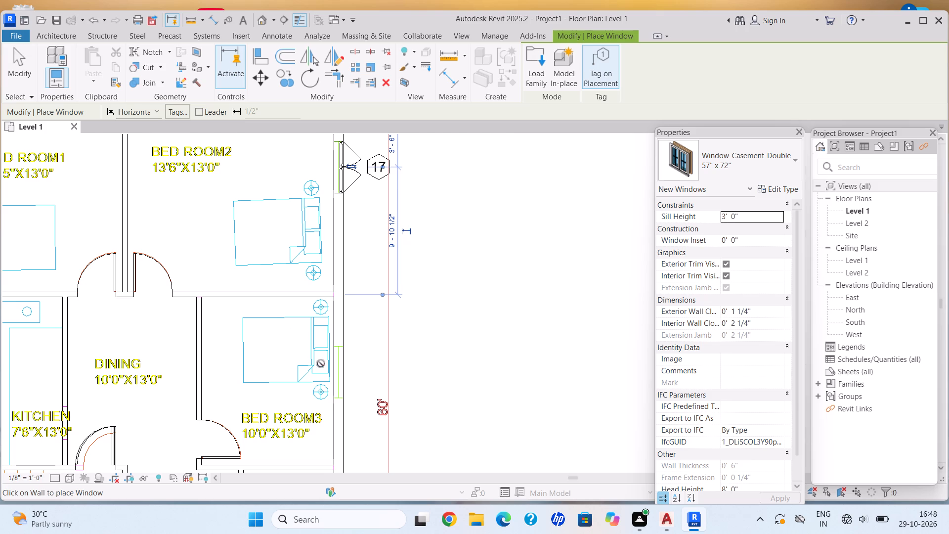
pyautogui.click(345, 372)
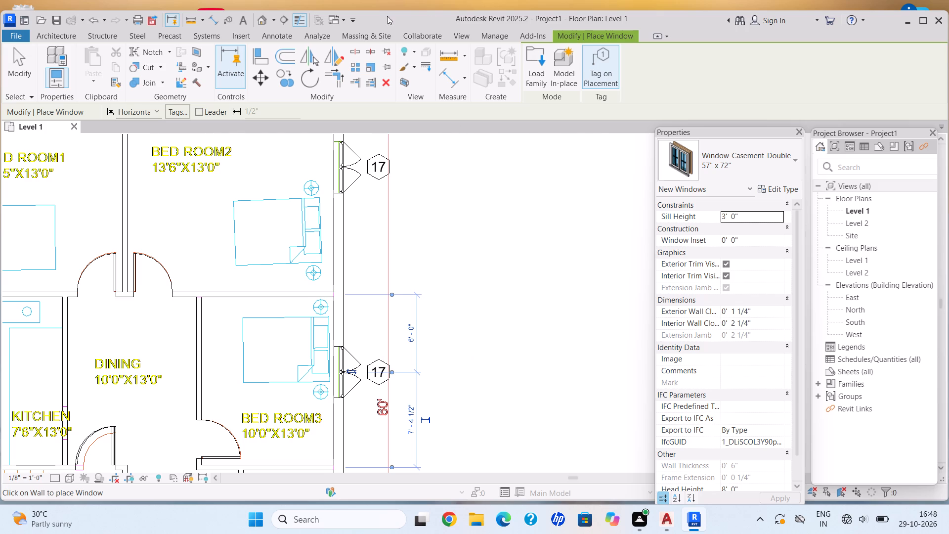
# Place a double casement window on the living room's outer side wall, centred about 5'-11 3/4" from the toilet and lawn walls.
pyautogui.scroll(-4, 322, 189)
pyautogui.moveTo(315, 214); pyautogui.dragTo(320, 179, button='middle')
pyautogui.moveTo(325, 153); pyautogui.dragTo(329, 140, button='middle')
pyautogui.moveTo(366, 301); pyautogui.dragTo(372, 218, button='middle')
pyautogui.scroll(1, 347, 318)
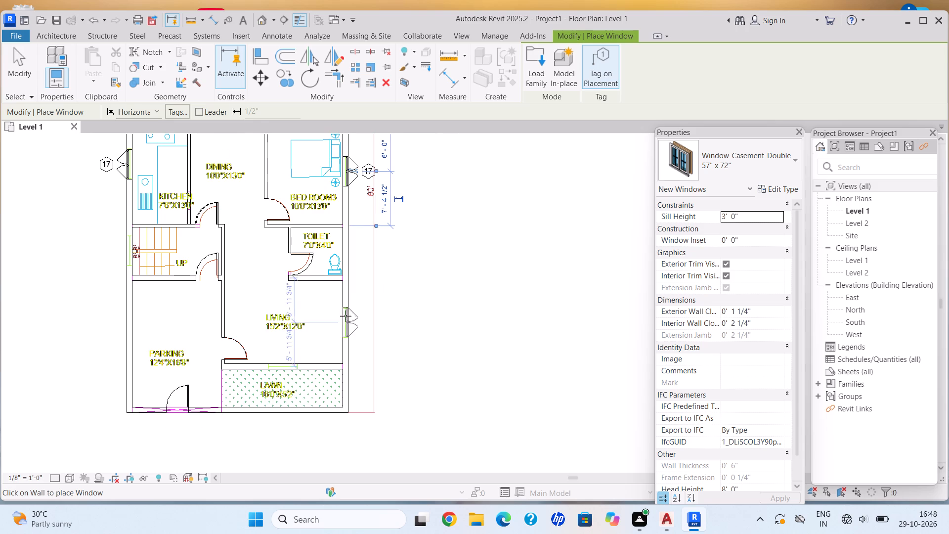
pyautogui.scroll(5, 345, 316)
pyautogui.click(357, 334)
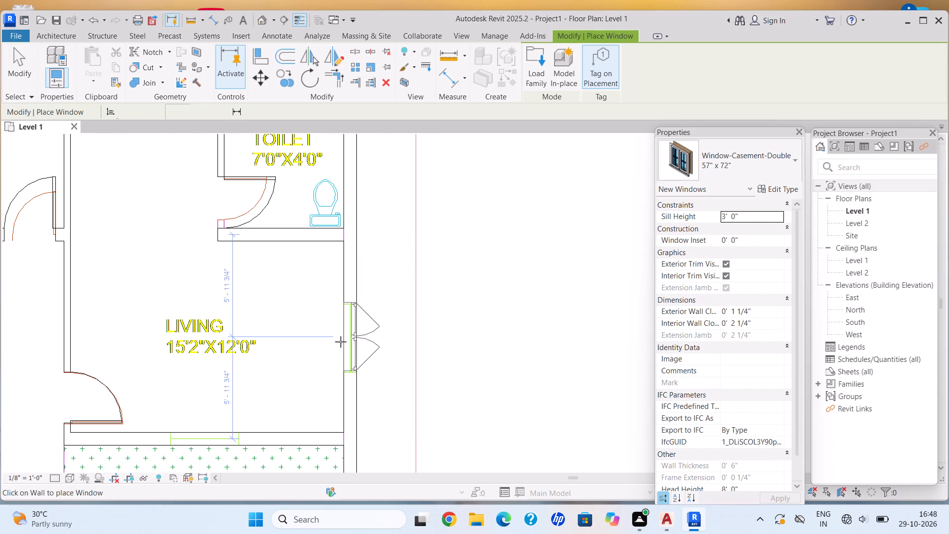
# Place a double casement window in the wall between the living room and lawn, about 8'-0" from the parking-side wall.
pyautogui.scroll(-4, 247, 385)
pyautogui.moveTo(292, 315); pyautogui.dragTo(321, 272, button='middle')
pyautogui.moveTo(221, 415); pyautogui.dragTo(310, 394, button='middle')
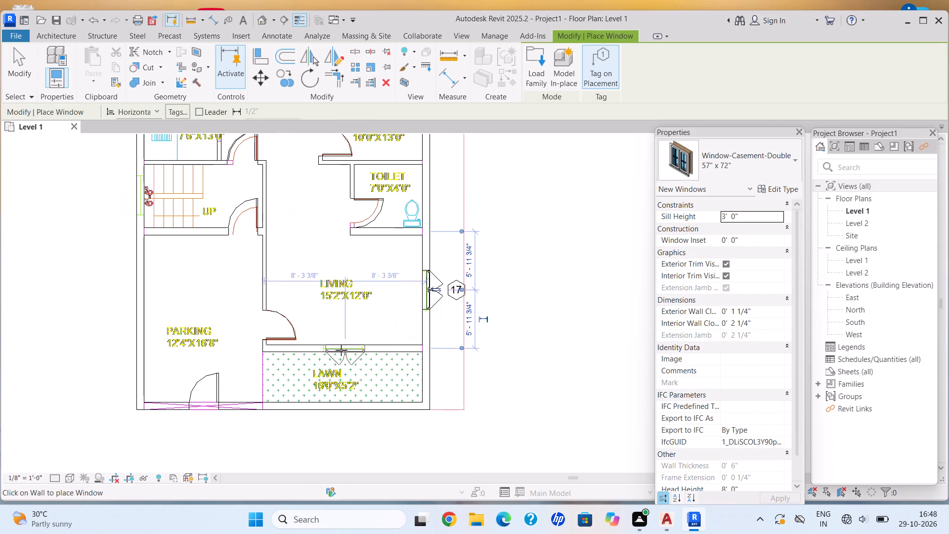
pyautogui.scroll(5, 340, 347)
pyautogui.click(344, 343)
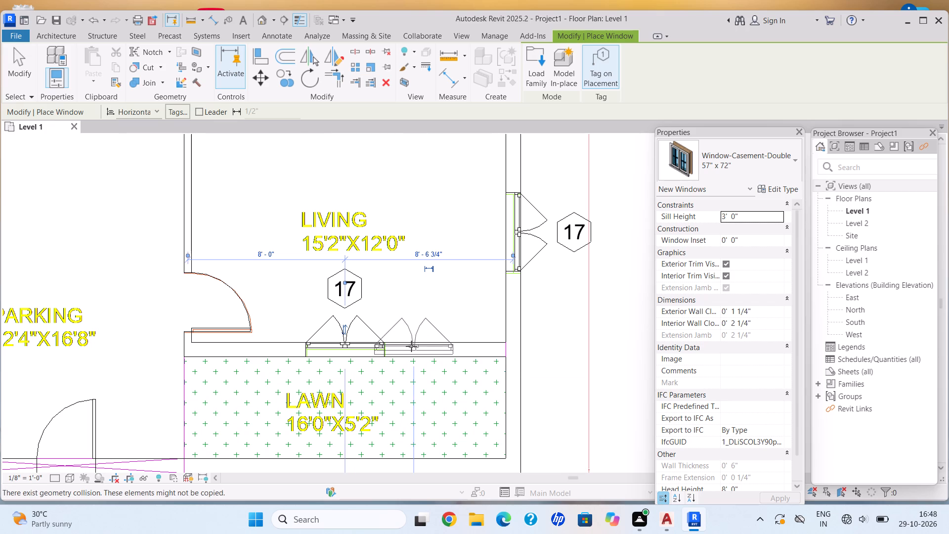
# Place a double casement window on the staircase's outer wall over the plan symbol, about 3'-4" from the kitchen wall.
pyautogui.scroll(-10, 402, 353)
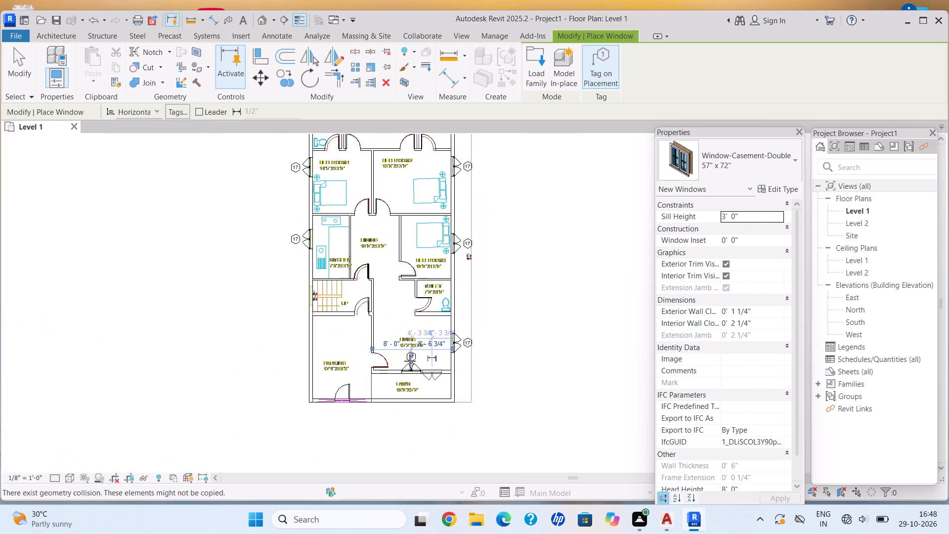
pyautogui.scroll(7, 309, 347)
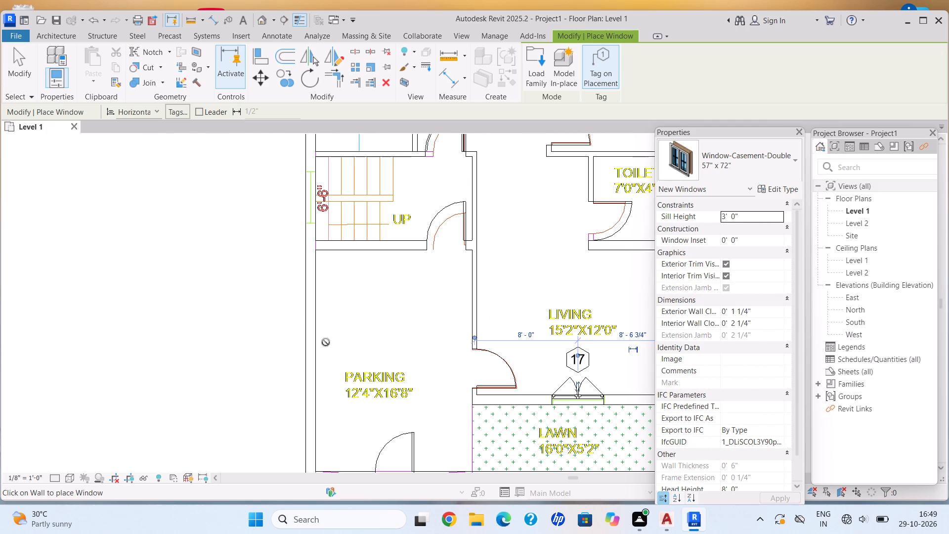
pyautogui.scroll(-1, 296, 266)
pyautogui.middleClick(320, 367)
pyautogui.scroll(9, 324, 150)
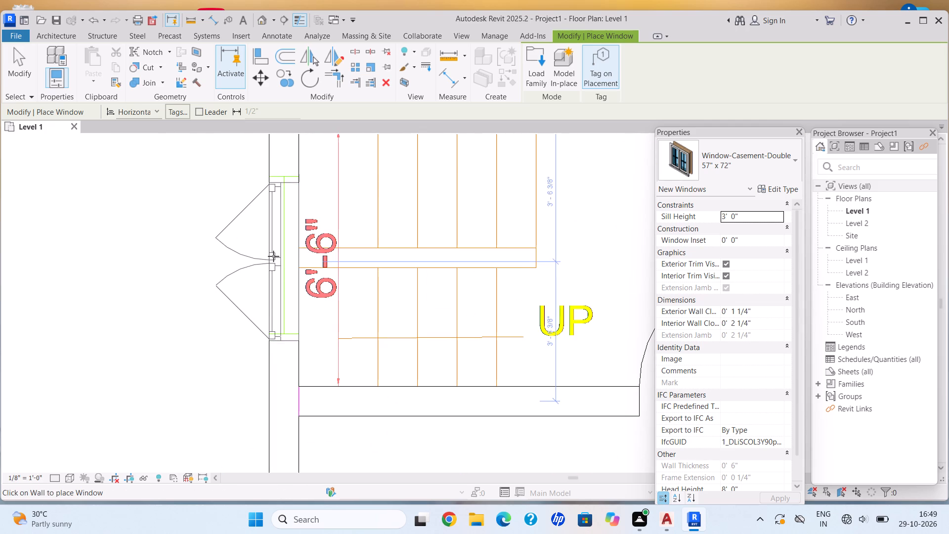
pyautogui.click(271, 252)
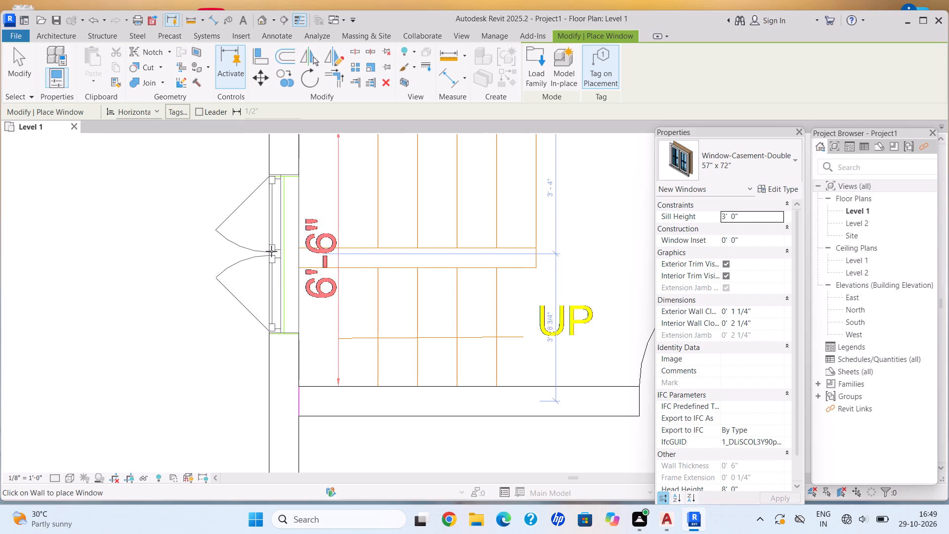
# Check the floor plan from the staircase up to the toilets and open area for window positions still without a window.
pyautogui.scroll(-9, 433, 297)
pyautogui.moveTo(432, 297); pyautogui.dragTo(334, 369, button='middle')
pyautogui.scroll(-3, 420, 236)
pyautogui.moveTo(389, 289); pyautogui.dragTo(298, 386, button='middle')
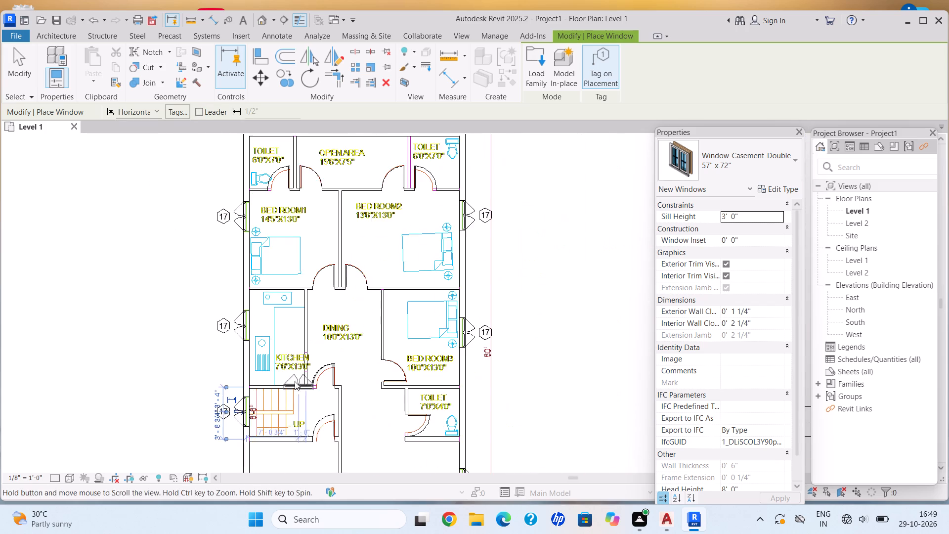
pyautogui.scroll(2, 434, 207)
pyautogui.moveTo(417, 234); pyautogui.dragTo(389, 345, button='middle')
pyautogui.scroll(-1, 389, 347)
pyautogui.scroll(4, 378, 235)
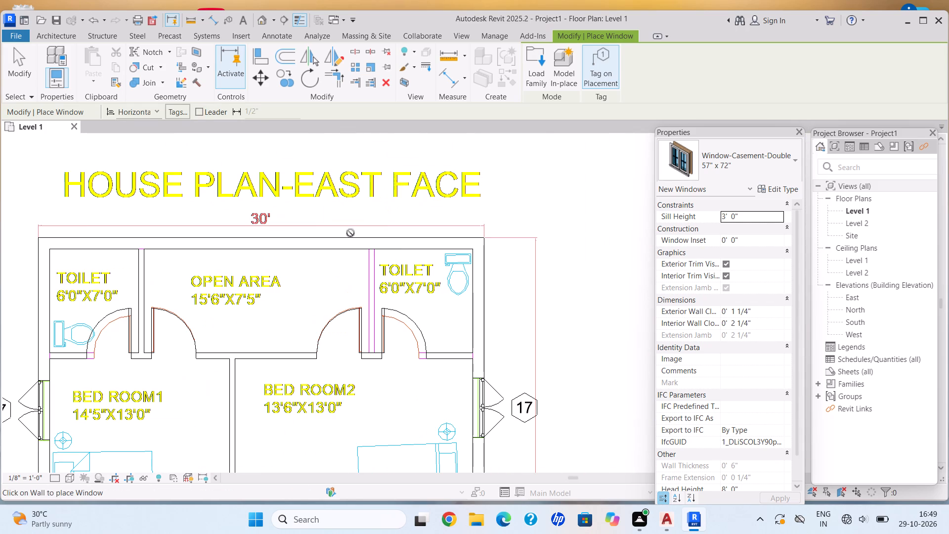
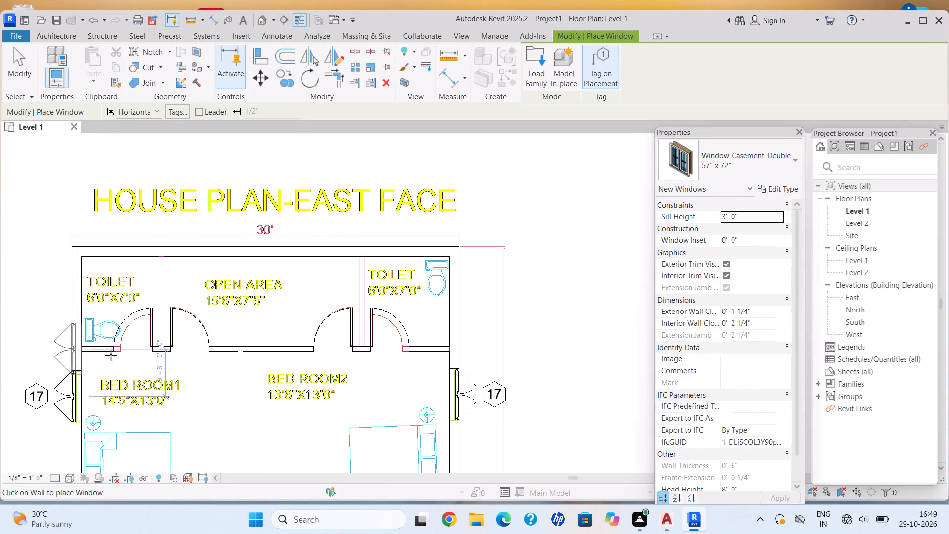
# Check the rest of the floor plan down to the parking and lawn for missing windows and end window placement.
pyautogui.scroll(-2, 125, 356)
pyautogui.moveTo(162, 132); pyautogui.dragTo(162, 126, button='middle')
pyautogui.scroll(-6, 203, 371)
pyautogui.moveTo(204, 344); pyautogui.dragTo(217, 205, button='middle')
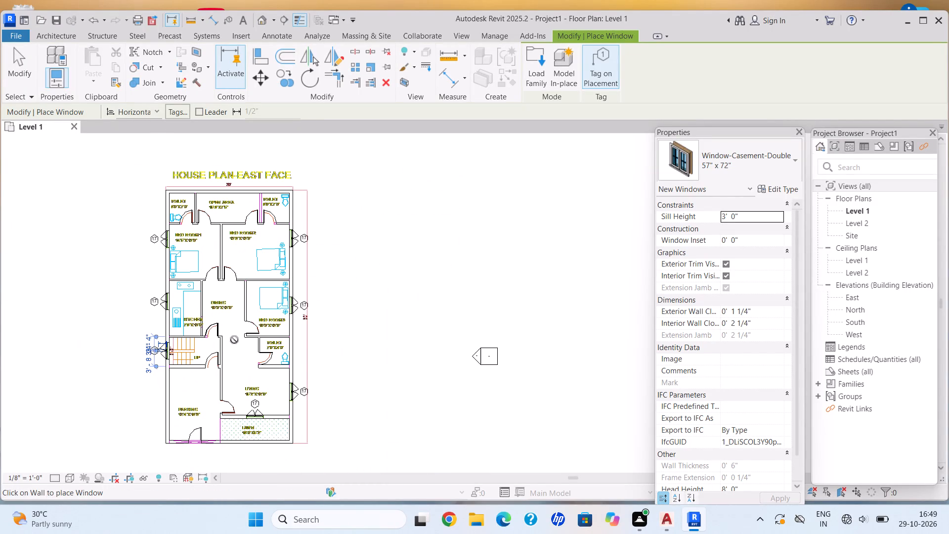
pyautogui.moveTo(234, 334); pyautogui.dragTo(237, 309, button='middle')
pyautogui.scroll(6, 201, 367)
pyautogui.scroll(-1, 353, 416)
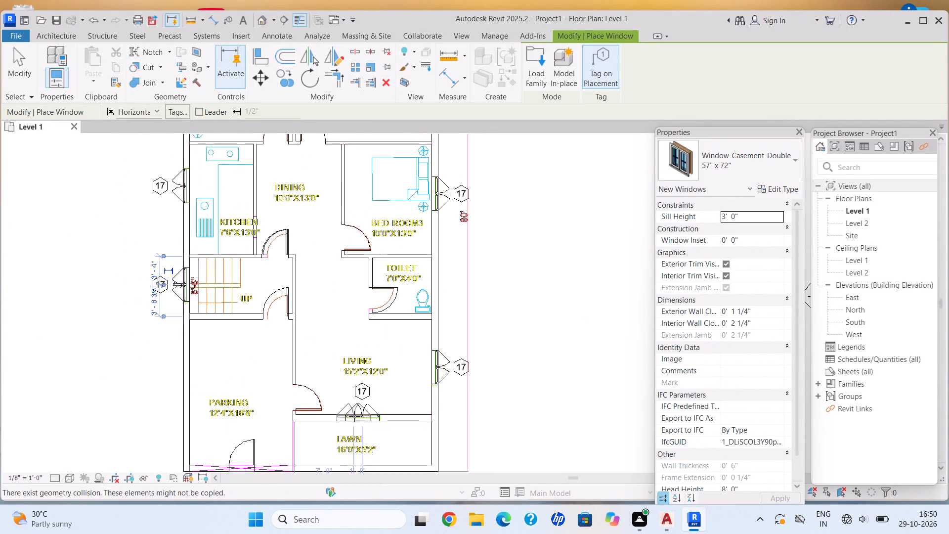
pyautogui.middleClick(354, 416)
pyautogui.moveTo(350, 391); pyautogui.dragTo(321, 296, button='middle')
pyautogui.scroll(5, 341, 371)
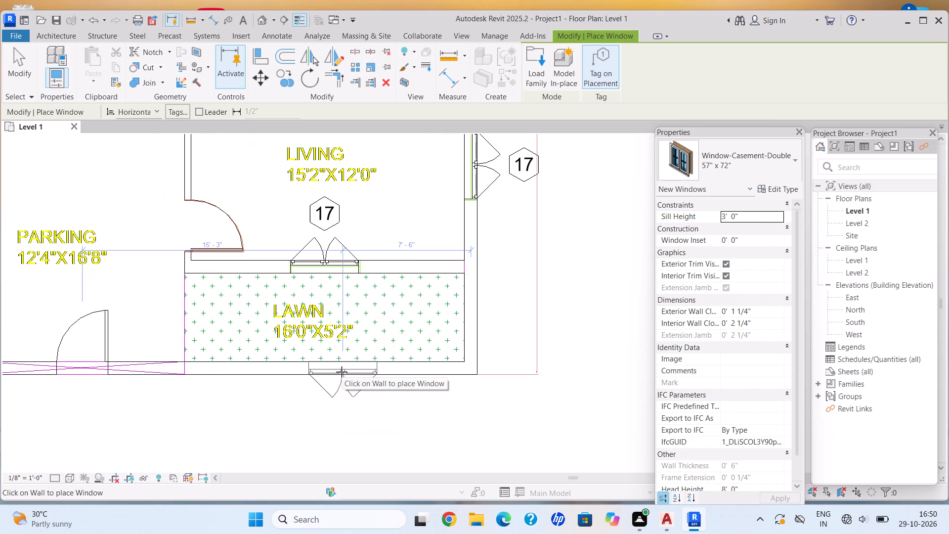
pyautogui.press('Escape')
pyautogui.press('Escape')
# Start a stair with a sketched run and draw its boundary 6'-0" along the kitchen wall to the outer wall.
pyautogui.moveTo(335, 317); pyautogui.dragTo(331, 364, button='middle')
pyautogui.scroll(-7, 333, 359)
pyautogui.moveTo(327, 330); pyautogui.dragTo(307, 356, button='middle')
pyautogui.scroll(-1, 259, 277)
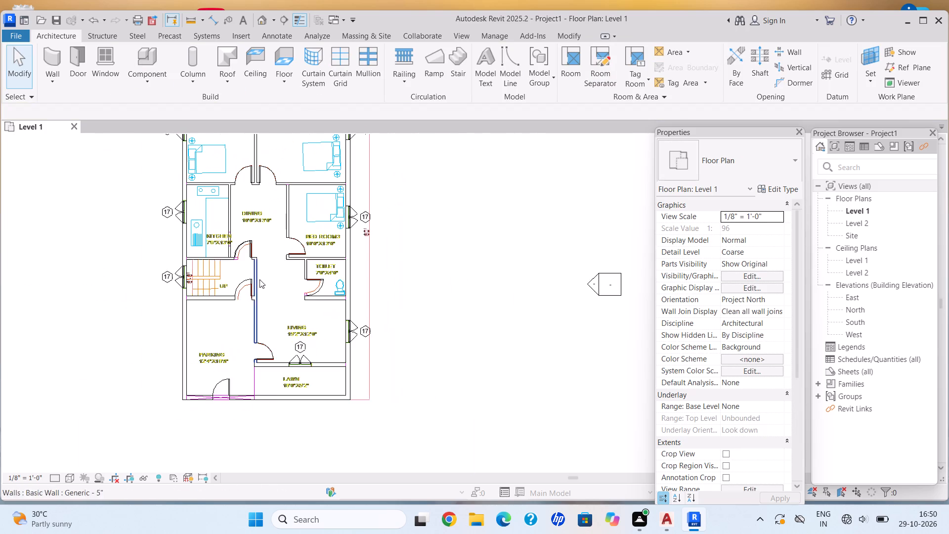
pyautogui.moveTo(253, 302); pyautogui.dragTo(247, 323, button='middle')
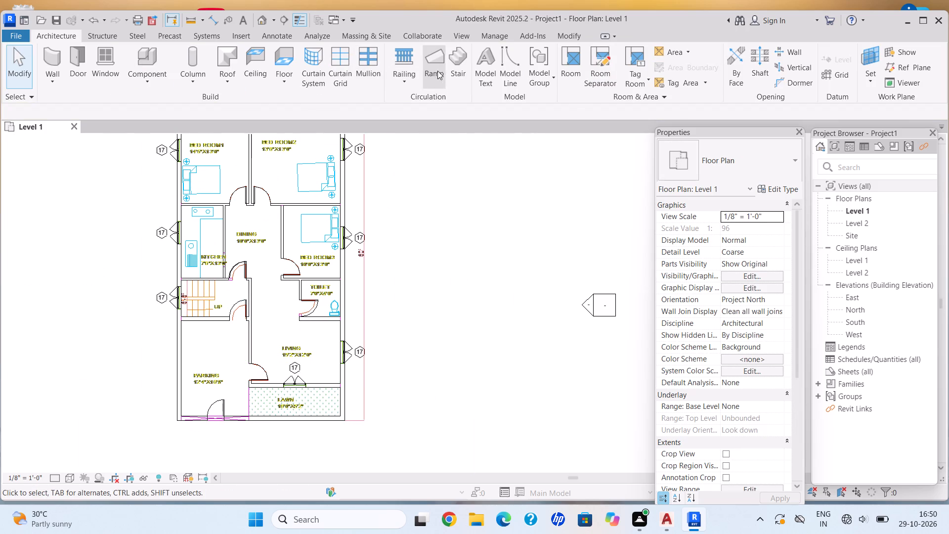
pyautogui.click(453, 61)
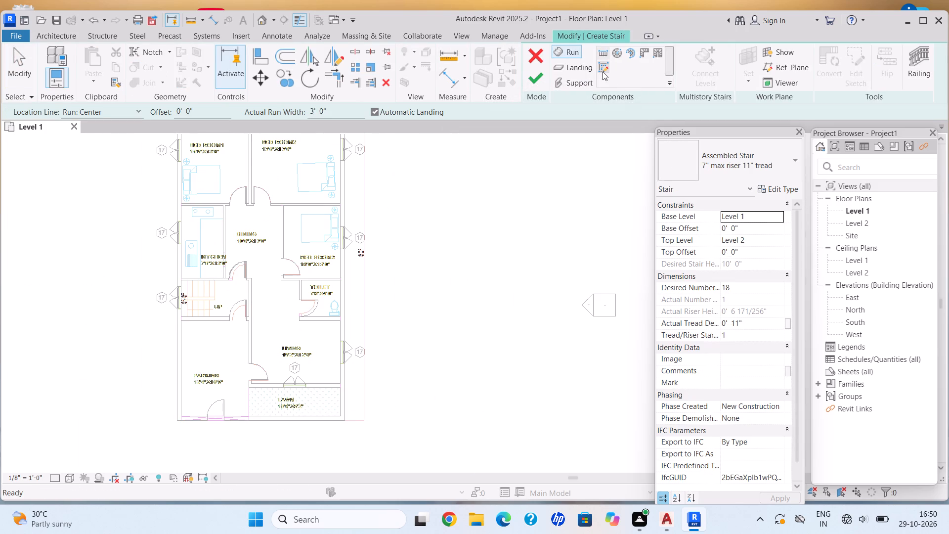
pyautogui.click(603, 72)
pyautogui.click(573, 57)
pyautogui.click(609, 54)
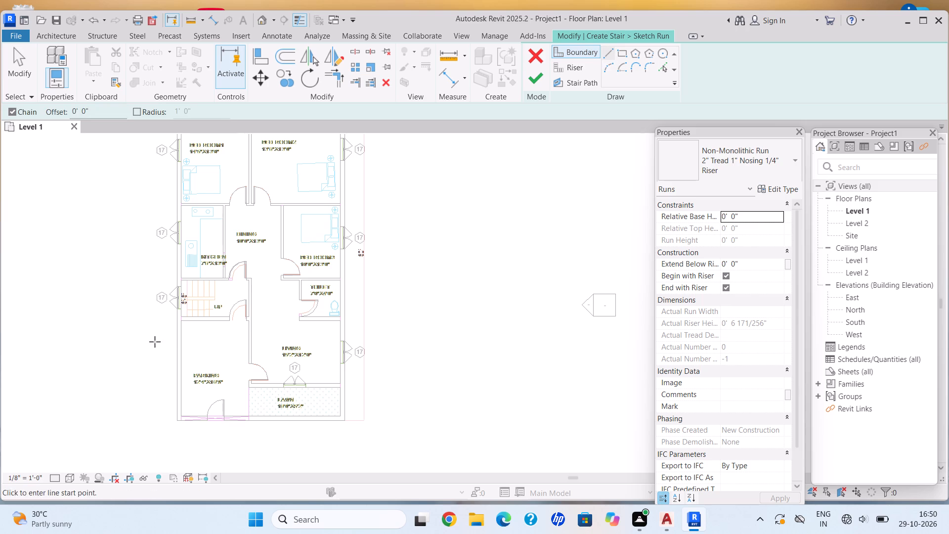
pyautogui.scroll(17, 232, 282)
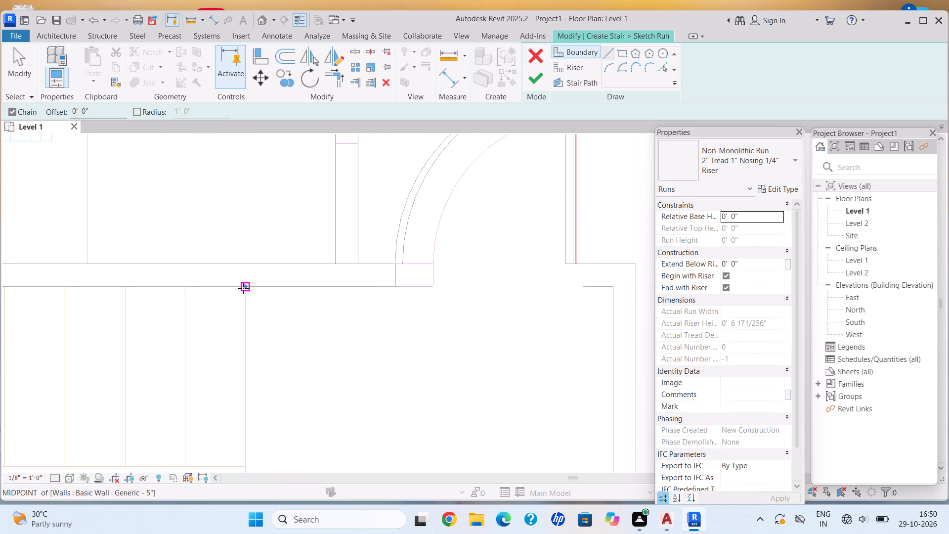
pyautogui.click(243, 288)
pyautogui.scroll(-2, 128, 312)
pyautogui.middleClick(129, 312)
pyautogui.moveTo(131, 312); pyautogui.dragTo(225, 291, button='middle')
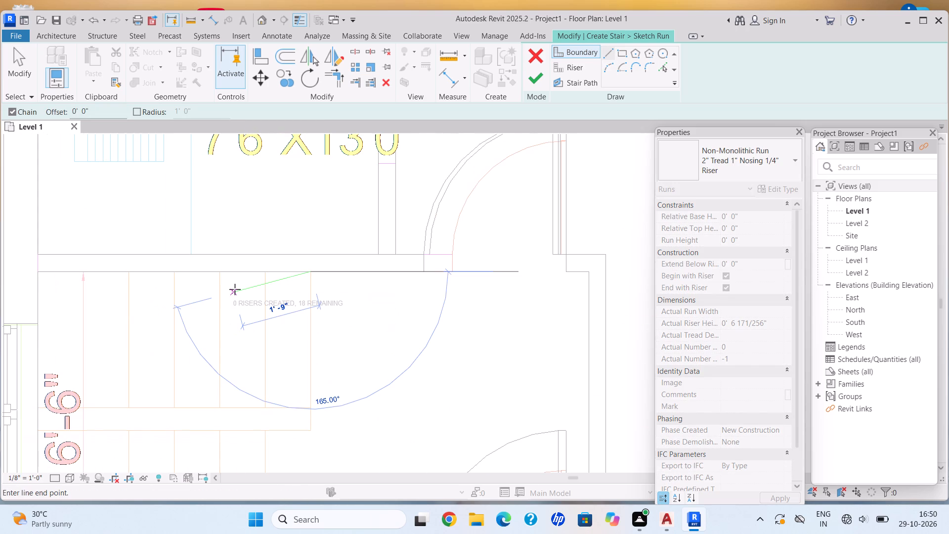
pyautogui.scroll(-2, 154, 291)
pyautogui.moveTo(171, 299); pyautogui.dragTo(322, 306, button='middle')
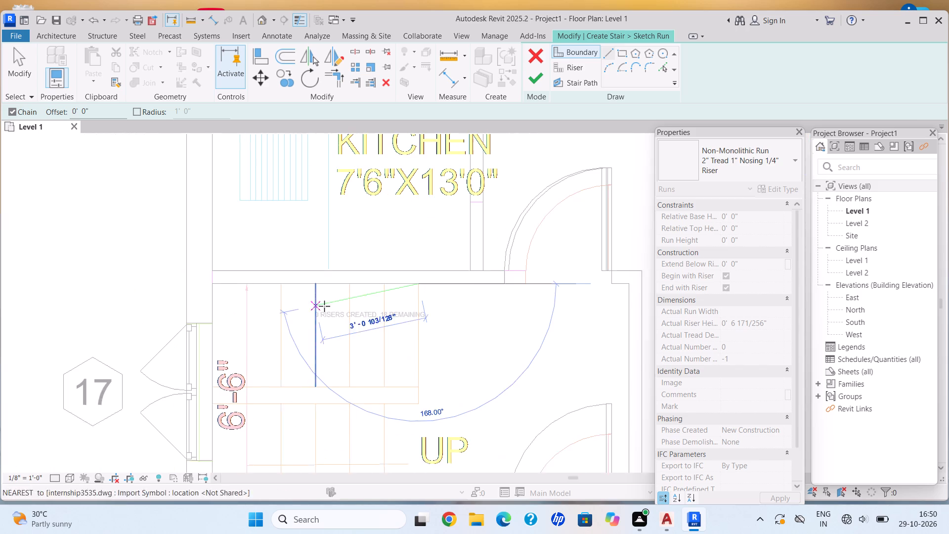
pyautogui.scroll(4, 259, 292)
pyautogui.click(190, 281)
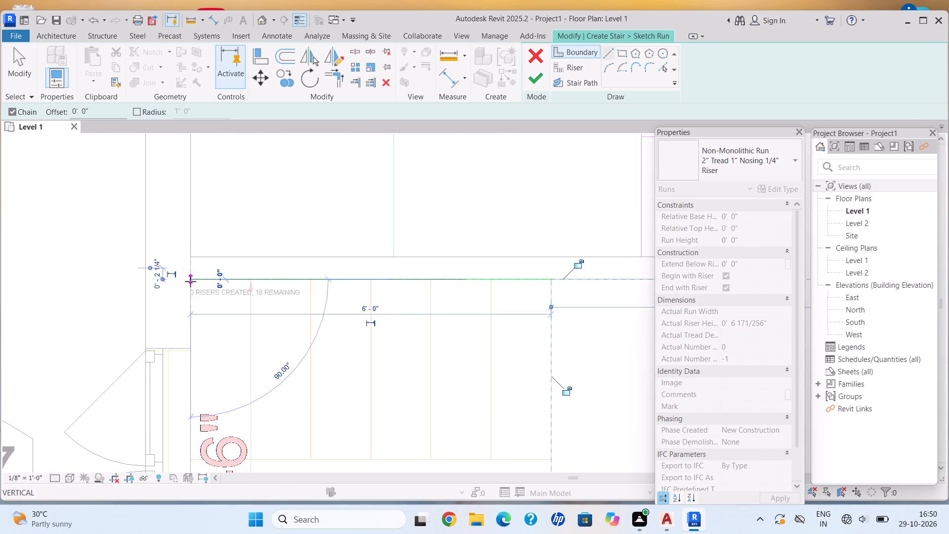
# Continue the stair boundary along the outer wall and 5'-0" along the parking wall to the plan's first tread line.
pyautogui.scroll(-1, 203, 366)
pyautogui.moveTo(202, 277); pyautogui.dragTo(190, 173, button='middle')
pyautogui.scroll(-1, 187, 164)
pyautogui.middleClick(174, 378)
pyautogui.moveTo(180, 357); pyautogui.dragTo(185, 267, button='middle')
pyautogui.middleClick(185, 267)
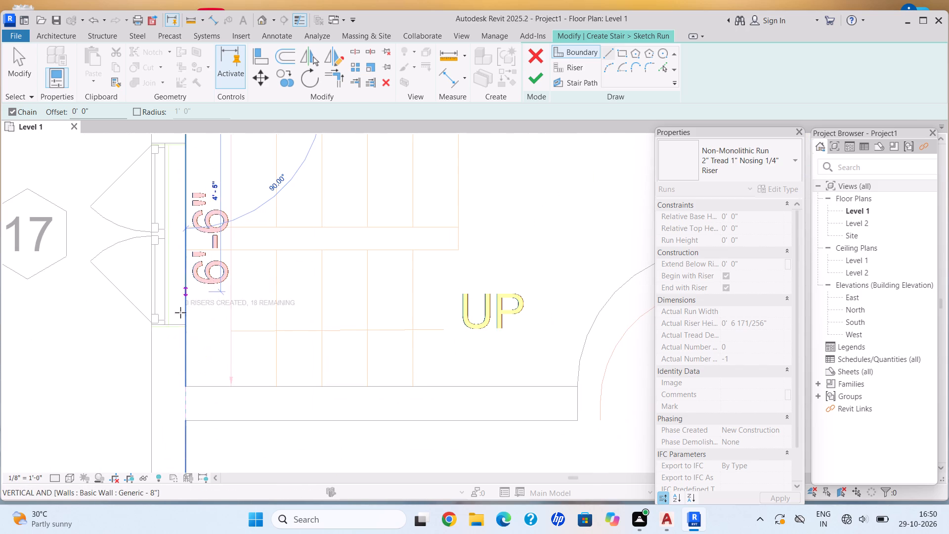
pyautogui.click(182, 386)
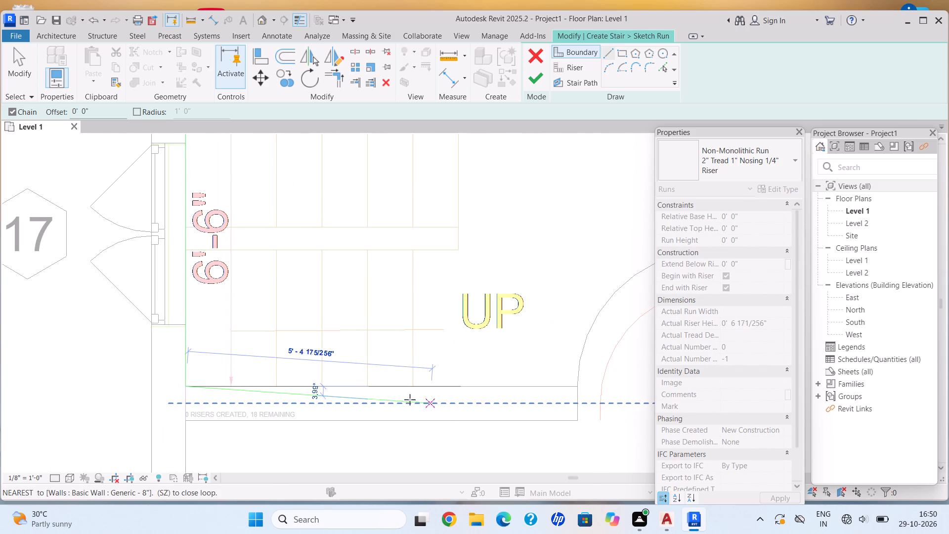
pyautogui.moveTo(379, 397); pyautogui.dragTo(358, 397, button='middle')
pyautogui.scroll(4, 379, 401)
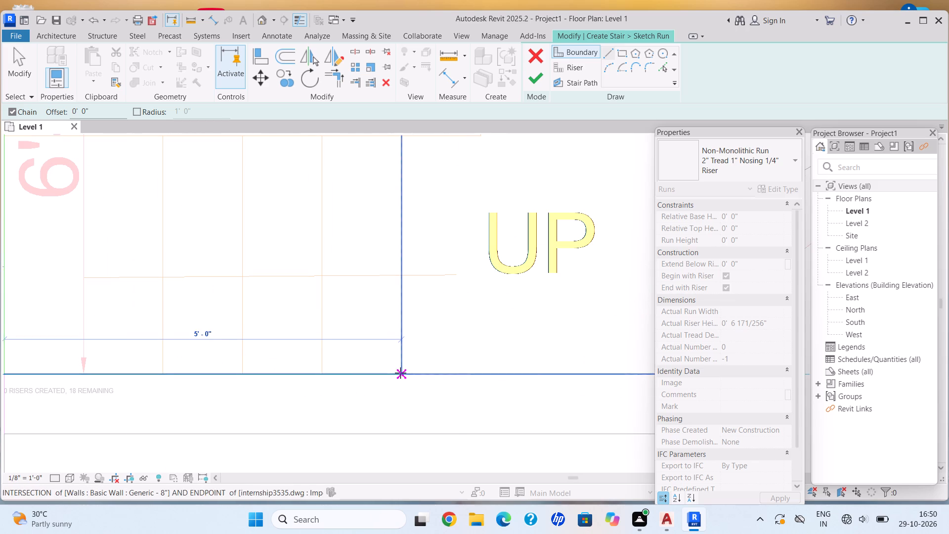
pyautogui.click(400, 373)
pyautogui.press('Escape')
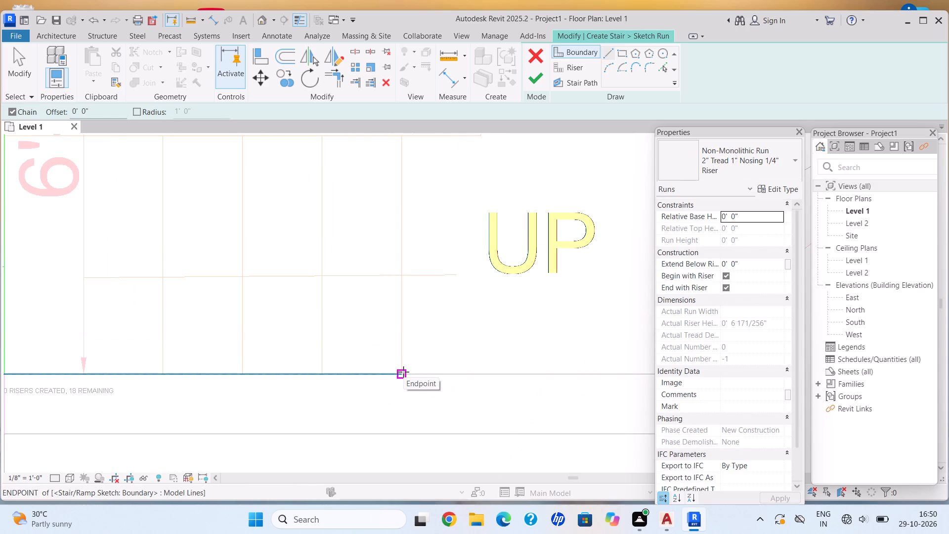
# Draw the inner stair boundary around the gap between flights: 5'-0" inward, 6" across and 5'-0" back.
pyautogui.scroll(-2, 408, 333)
pyautogui.scroll(-2, 387, 279)
pyautogui.moveTo(346, 230); pyautogui.dragTo(354, 326, button='middle')
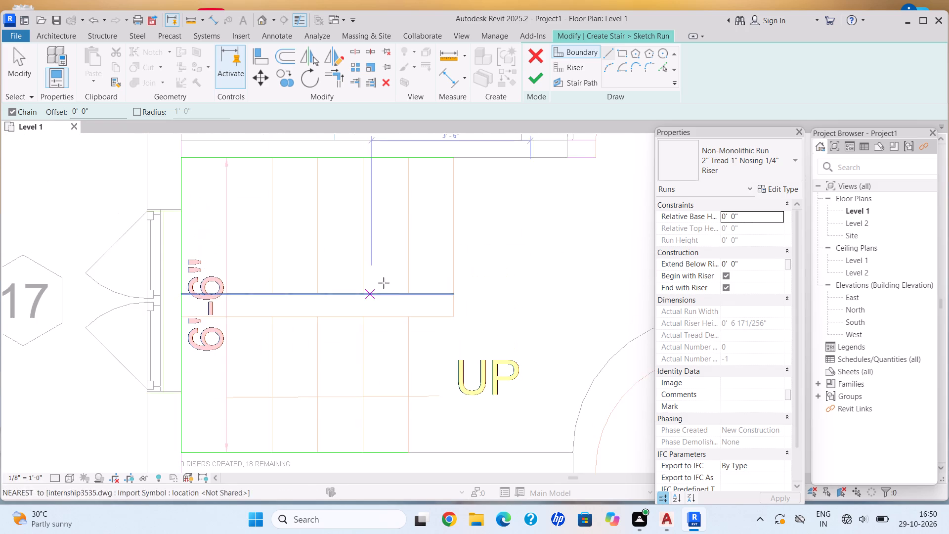
pyautogui.scroll(4, 452, 301)
pyautogui.click(448, 290)
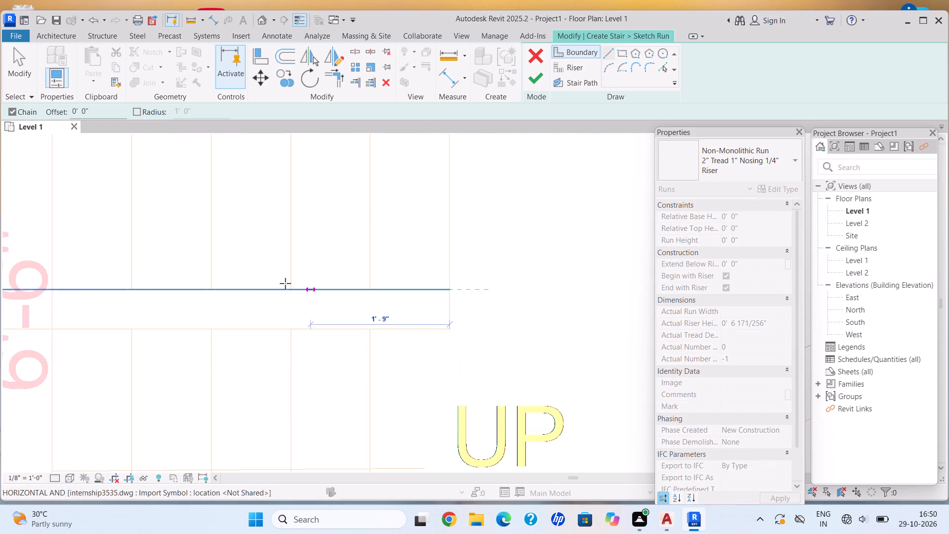
pyautogui.moveTo(258, 281); pyautogui.dragTo(404, 284, button='middle')
pyautogui.scroll(-2, 427, 284)
pyautogui.scroll(5, 265, 297)
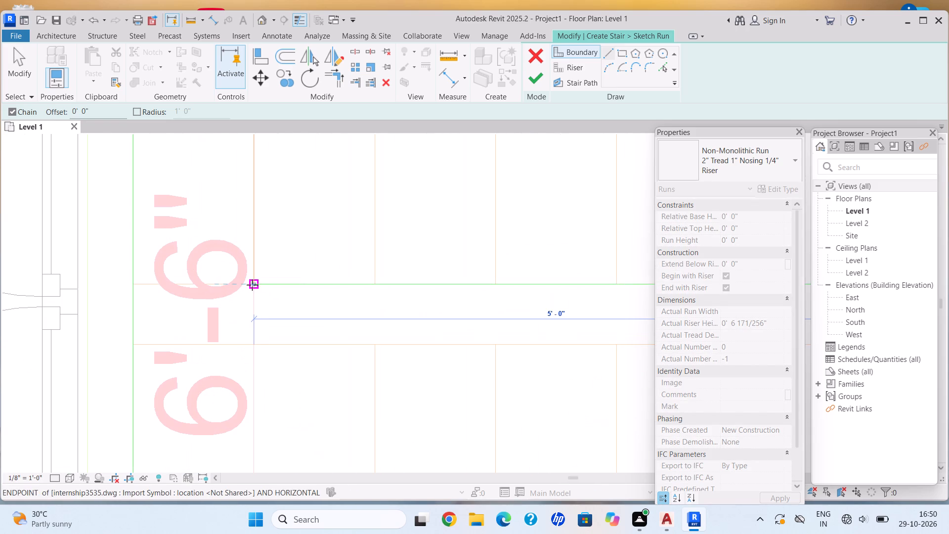
pyautogui.click(253, 284)
pyautogui.scroll(5, 248, 329)
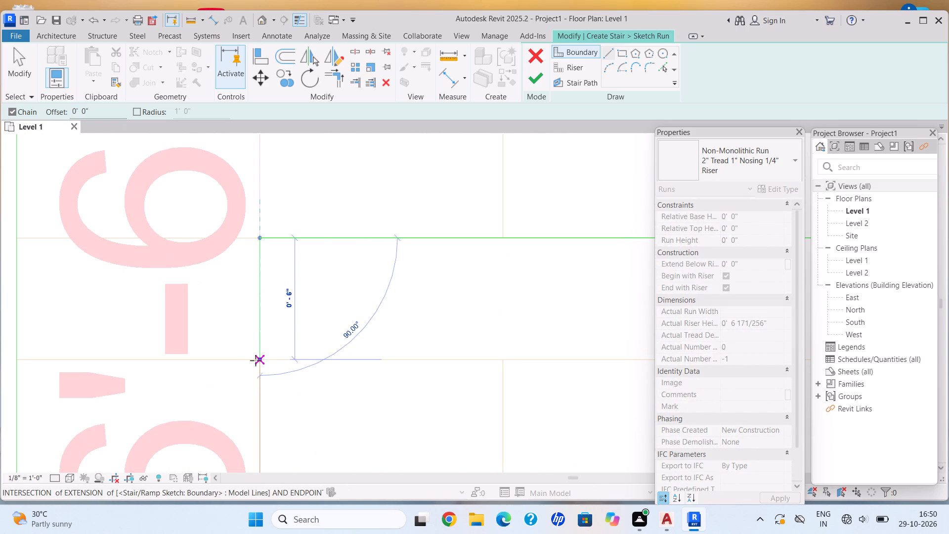
pyautogui.click(260, 359)
pyautogui.moveTo(511, 368); pyautogui.dragTo(309, 372, button='middle')
pyautogui.scroll(-4, 314, 372)
pyautogui.moveTo(462, 378); pyautogui.dragTo(265, 361, button='middle')
pyautogui.scroll(-2, 245, 361)
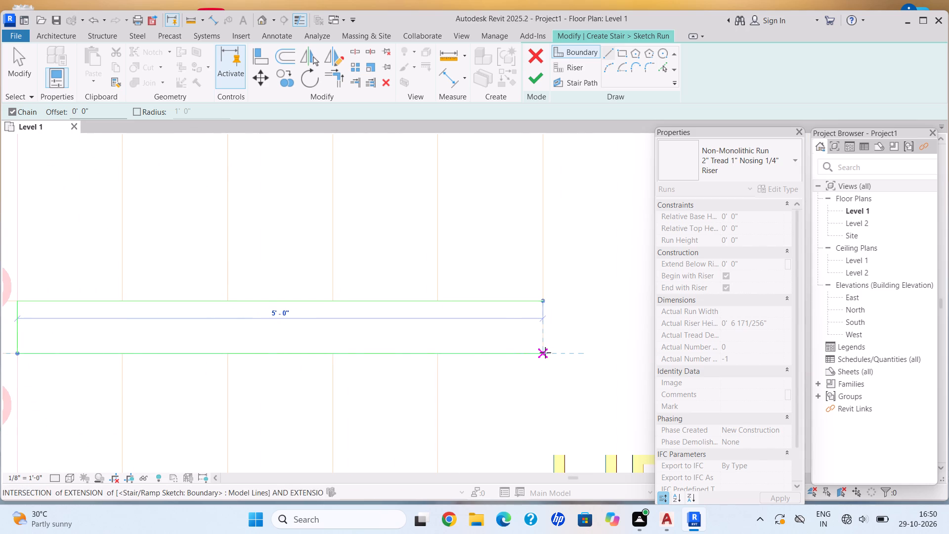
pyautogui.click(545, 353)
pyautogui.press('Escape')
# Draw a 3'-0" riser line across the open end of the kitchen-side flight.
pyautogui.scroll(-1, 477, 151)
pyautogui.click(582, 68)
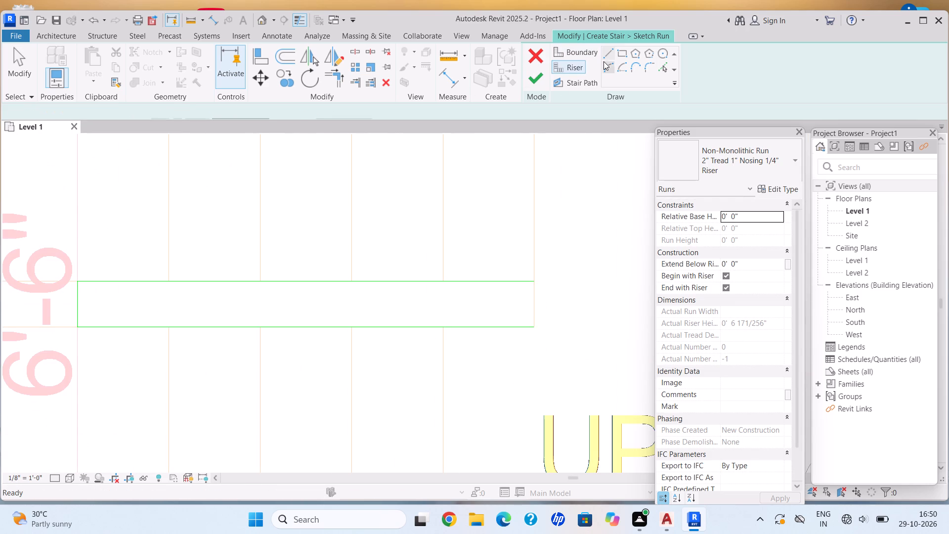
pyautogui.click(604, 57)
pyautogui.scroll(-6, 373, 371)
pyautogui.moveTo(494, 249); pyautogui.dragTo(489, 303, button='middle')
pyautogui.scroll(5, 478, 339)
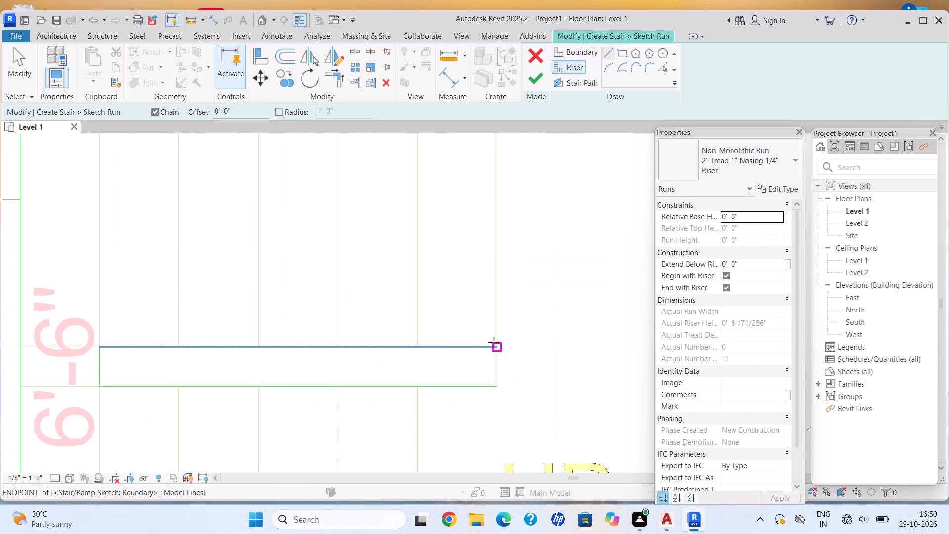
pyautogui.click(497, 348)
pyautogui.moveTo(474, 248); pyautogui.dragTo(465, 405, button='middle')
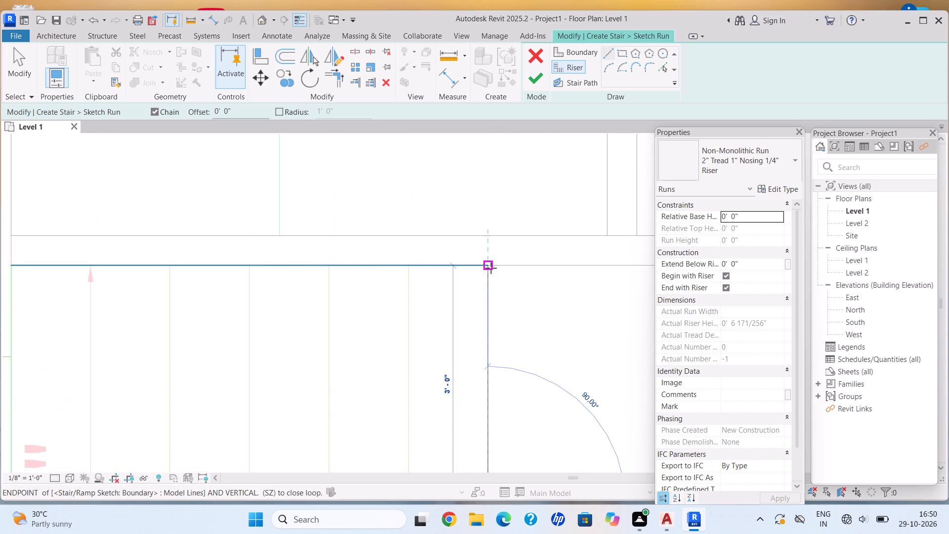
pyautogui.click(491, 267)
# Draw the second and third risers over the plan's tread lines in the kitchen-side flight, spaced 1'-0" apart.
pyautogui.scroll(-1, 455, 423)
pyautogui.moveTo(464, 403); pyautogui.dragTo(471, 289, button='middle')
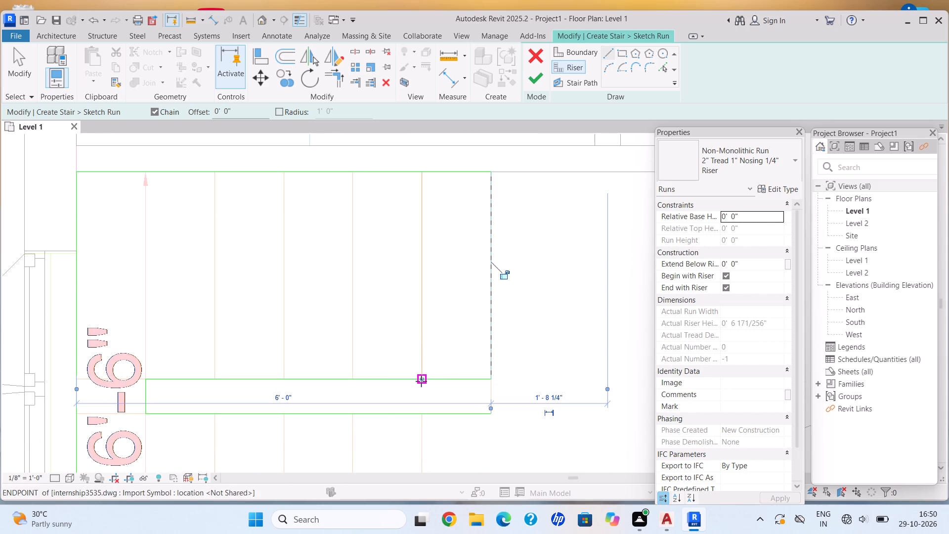
pyautogui.click(421, 381)
pyautogui.moveTo(413, 264); pyautogui.dragTo(413, 371, button='middle')
pyautogui.click(420, 283)
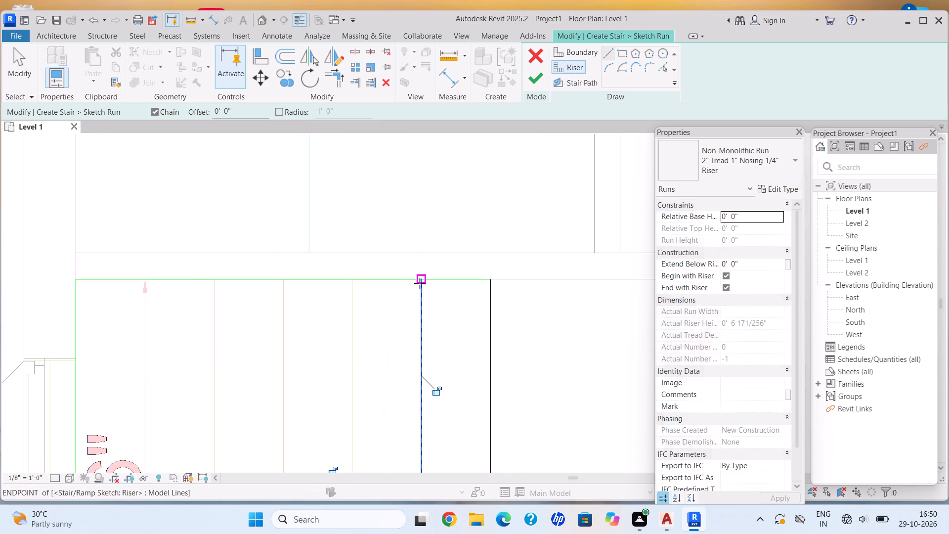
pyautogui.scroll(-1, 455, 399)
pyautogui.moveTo(459, 368); pyautogui.dragTo(459, 308, button='middle')
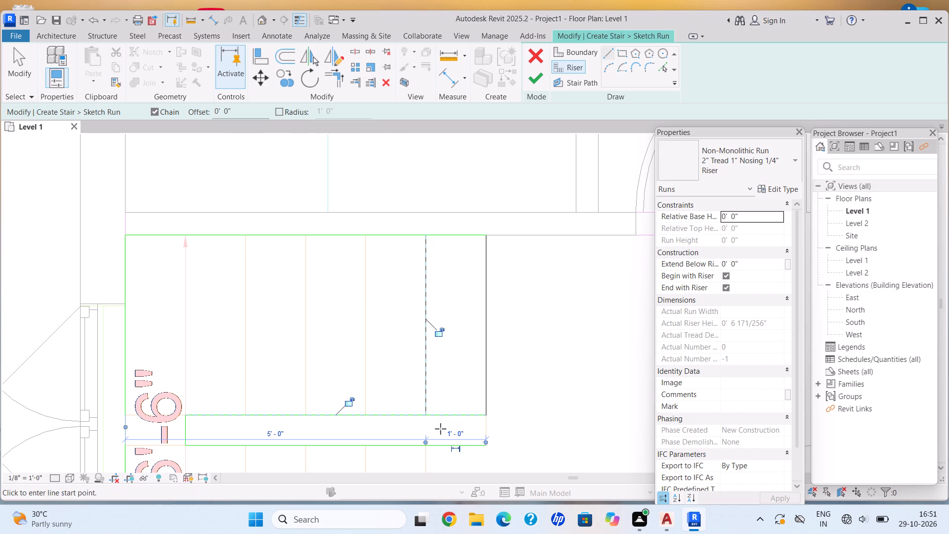
pyautogui.scroll(5, 370, 424)
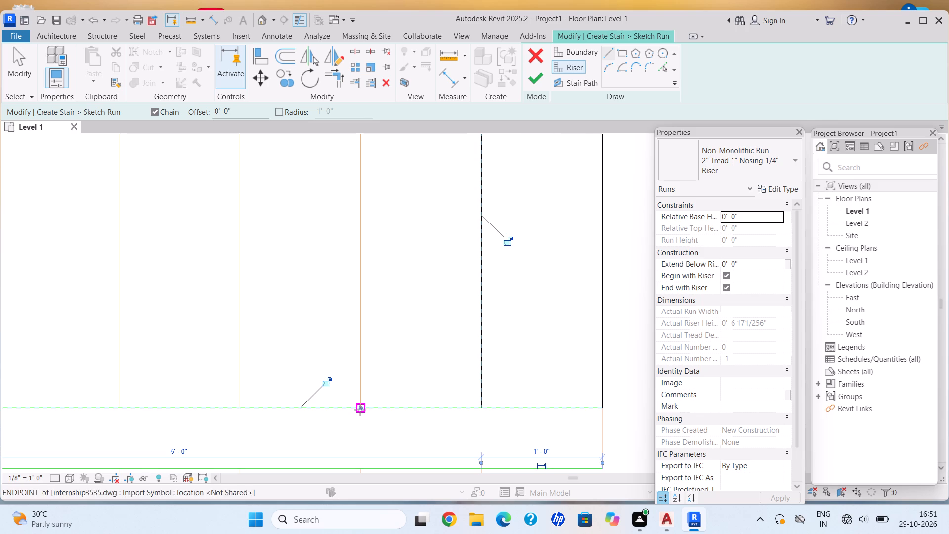
pyautogui.click(360, 409)
pyautogui.moveTo(368, 349); pyautogui.dragTo(363, 446, button='middle')
pyautogui.scroll(1, 363, 446)
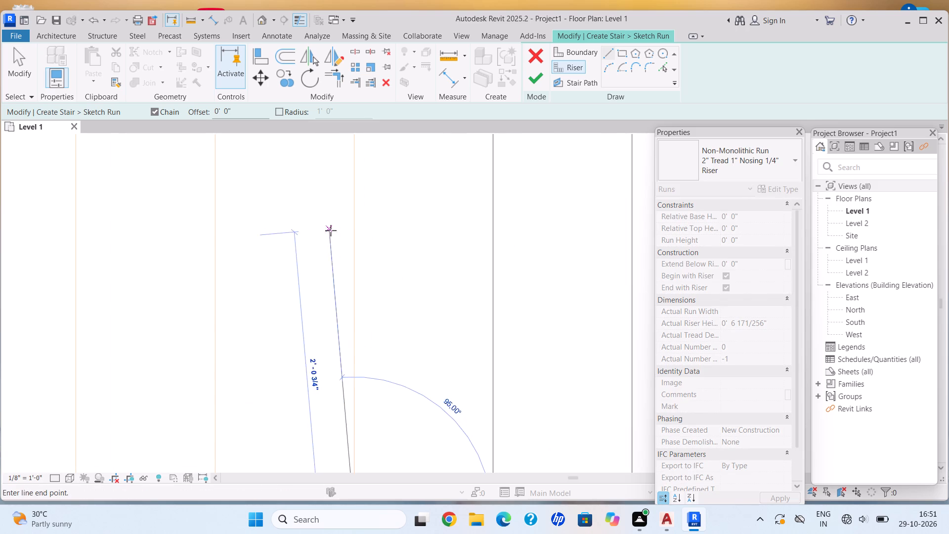
pyautogui.moveTo(338, 252); pyautogui.dragTo(336, 356, button='middle')
pyautogui.click(352, 204)
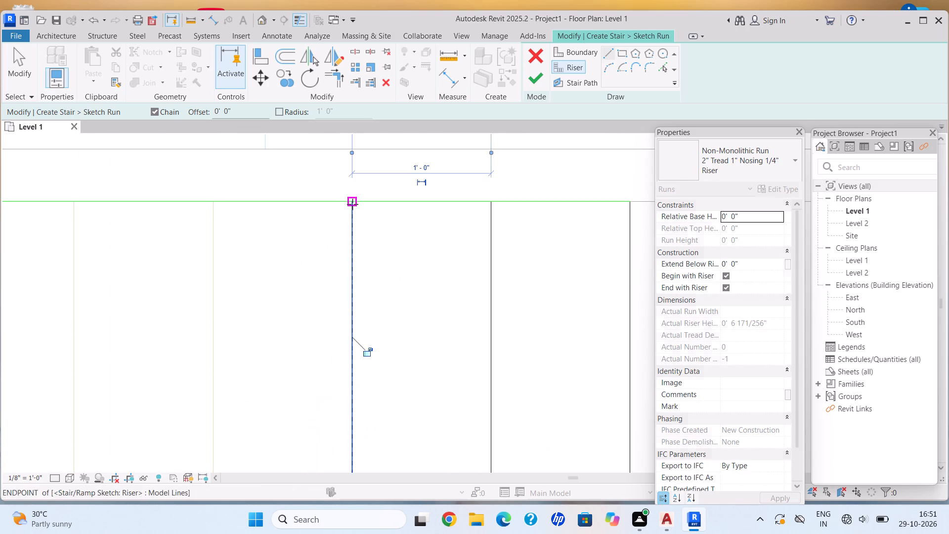
# Draw the fourth and fifth risers over the plan's tread lines in the kitchen-side flight, keeping the 1'-0" spacing.
pyautogui.moveTo(270, 411); pyautogui.dragTo(411, 316, button='middle')
pyautogui.scroll(-2, 377, 436)
pyautogui.moveTo(367, 424); pyautogui.dragTo(367, 388, button='middle')
pyautogui.moveTo(366, 453); pyautogui.dragTo(366, 442, button='middle')
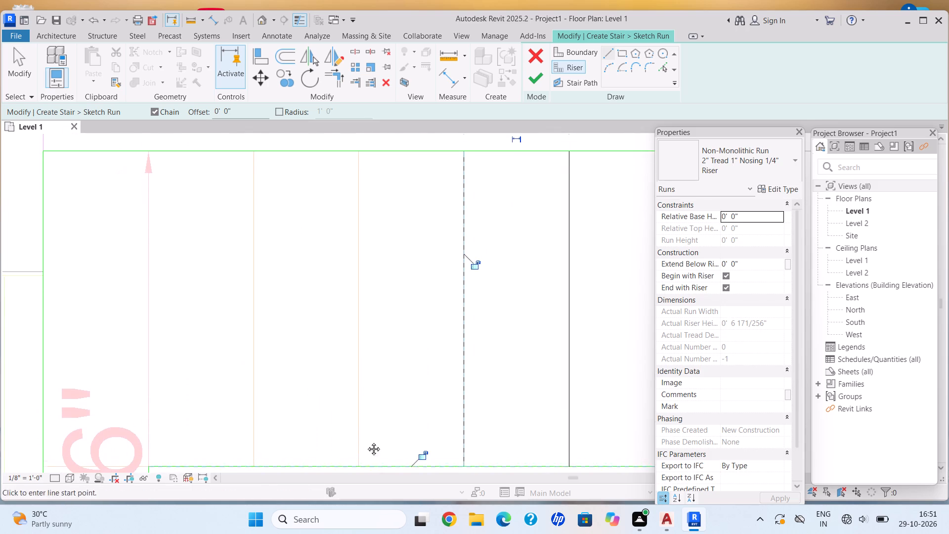
pyautogui.moveTo(366, 442); pyautogui.dragTo(359, 405, button='middle')
pyautogui.click(350, 420)
pyautogui.moveTo(343, 287); pyautogui.dragTo(336, 524, button='middle')
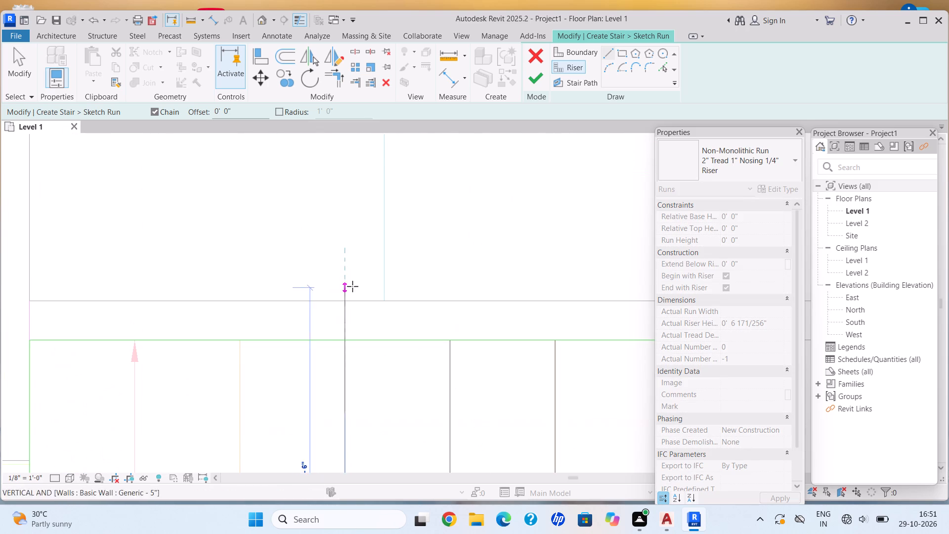
pyautogui.click(345, 340)
pyautogui.scroll(-3, 271, 402)
pyautogui.moveTo(262, 418); pyautogui.dragTo(268, 280, button='middle')
pyautogui.moveTo(283, 249); pyautogui.dragTo(298, 225, button='middle')
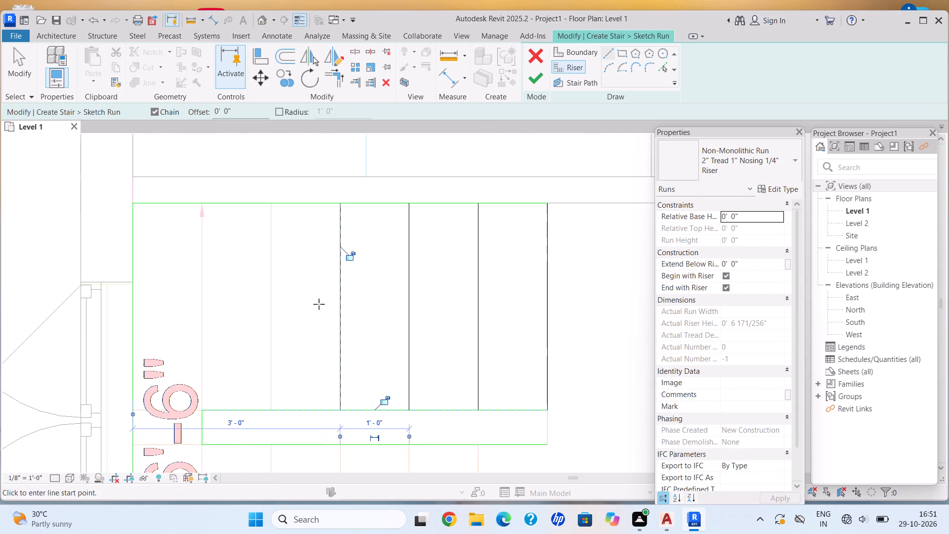
pyautogui.click(272, 411)
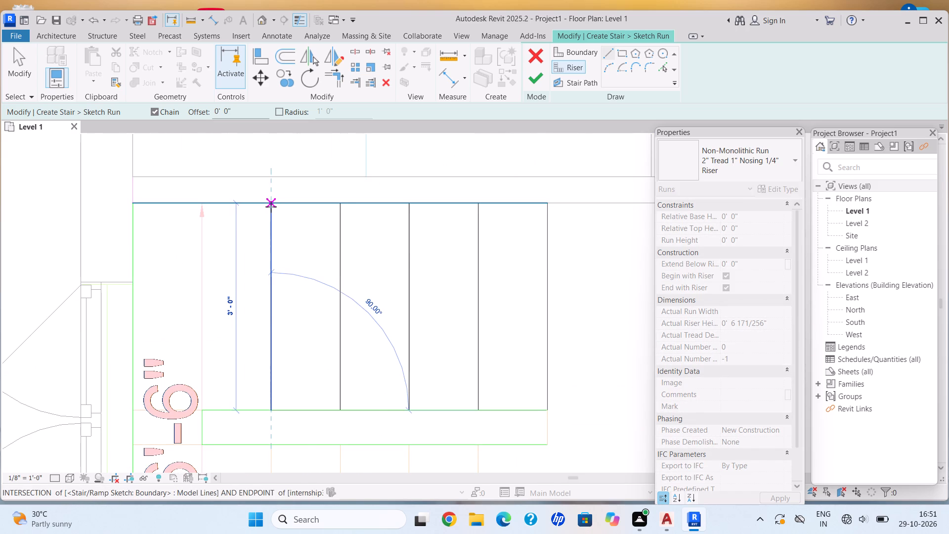
pyautogui.click(271, 207)
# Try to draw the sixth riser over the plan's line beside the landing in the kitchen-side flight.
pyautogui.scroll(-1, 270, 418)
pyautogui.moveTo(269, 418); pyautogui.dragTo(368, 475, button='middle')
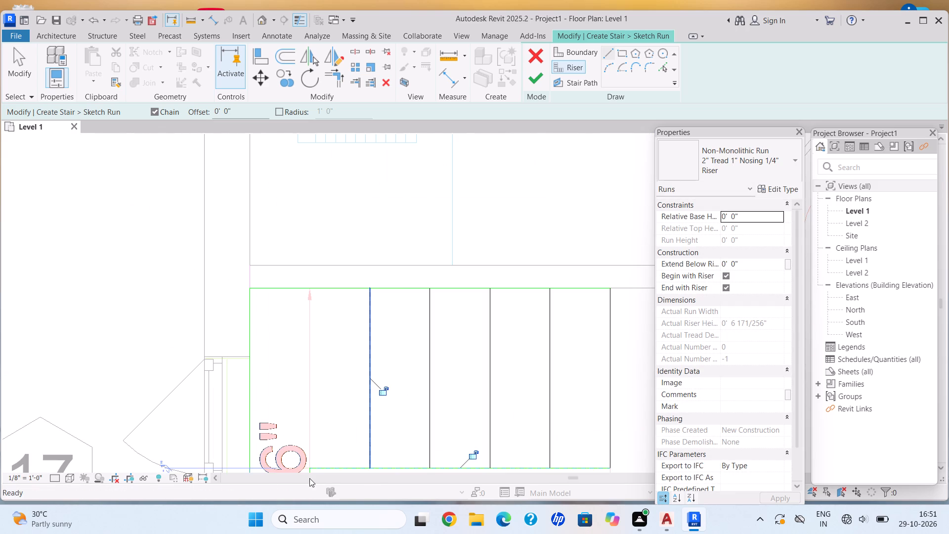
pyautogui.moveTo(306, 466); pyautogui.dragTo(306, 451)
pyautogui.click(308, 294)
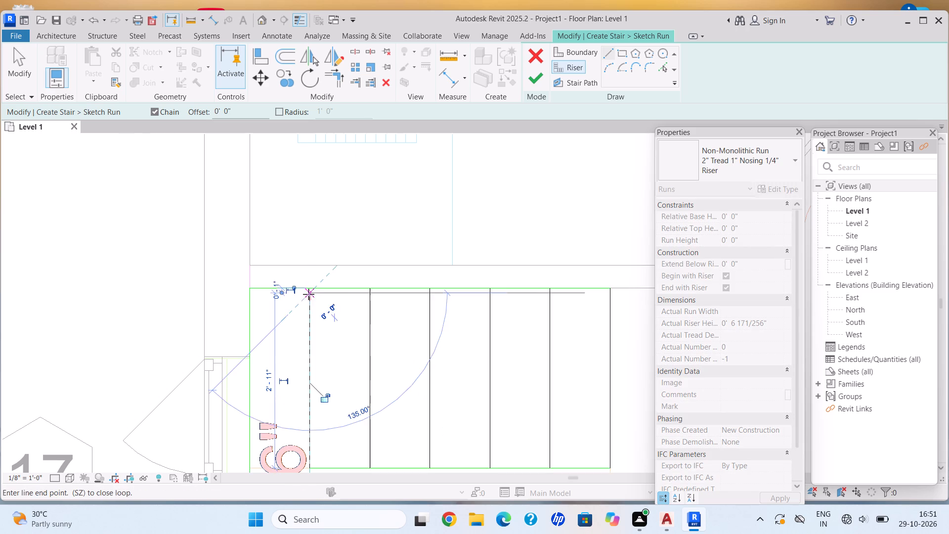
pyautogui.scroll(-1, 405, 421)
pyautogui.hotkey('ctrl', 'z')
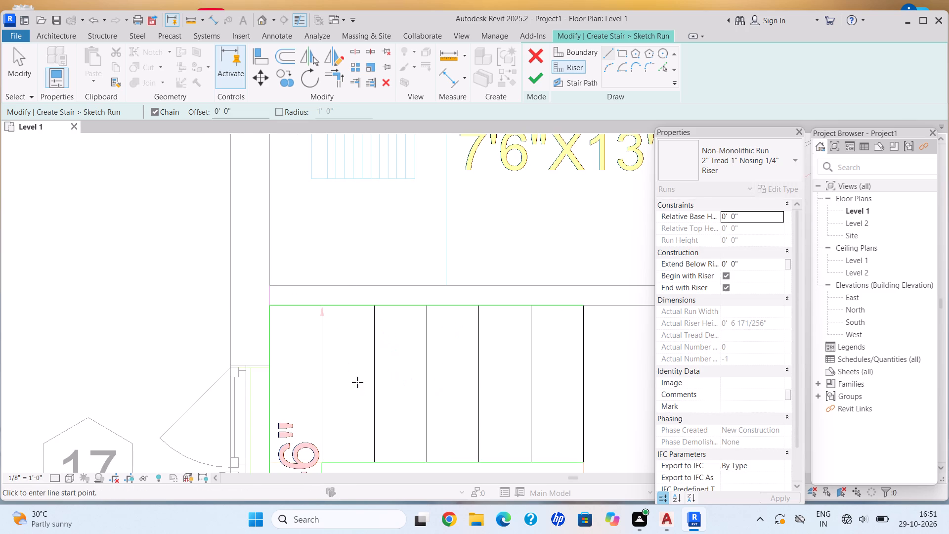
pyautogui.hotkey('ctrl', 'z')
# Draw the sixth riser from the inner boundary corner to the outer boundary, along the landing edge of the kitchen-side flight.
pyautogui.scroll(-1, 366, 401)
pyautogui.moveTo(367, 404); pyautogui.dragTo(335, 313, button='middle')
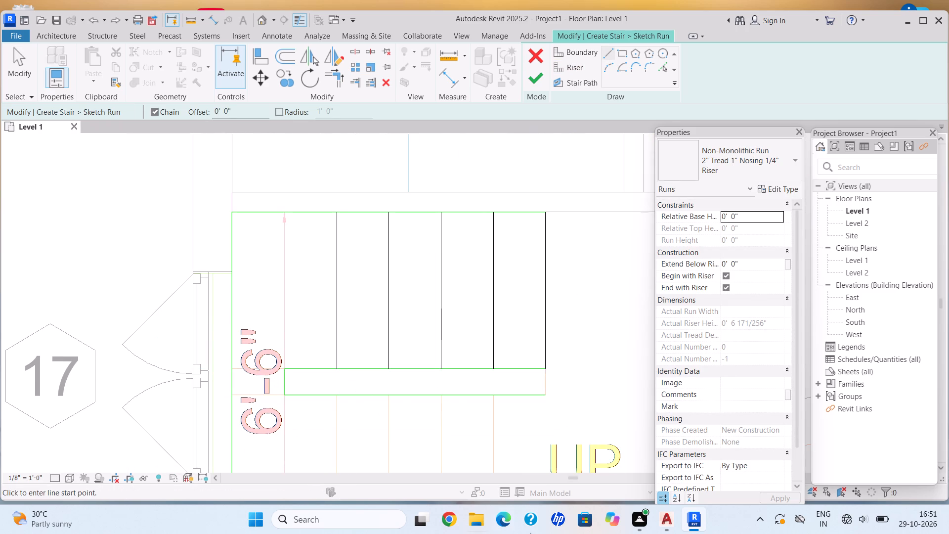
pyautogui.scroll(2, 291, 378)
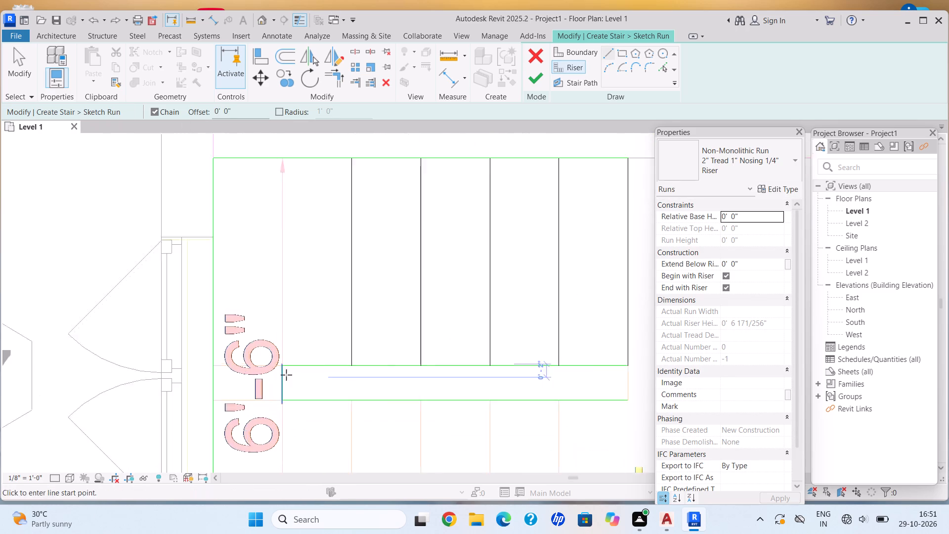
pyautogui.scroll(3, 286, 375)
pyautogui.moveTo(278, 364); pyautogui.dragTo(279, 359)
pyautogui.moveTo(280, 205); pyautogui.dragTo(263, 345, button='middle')
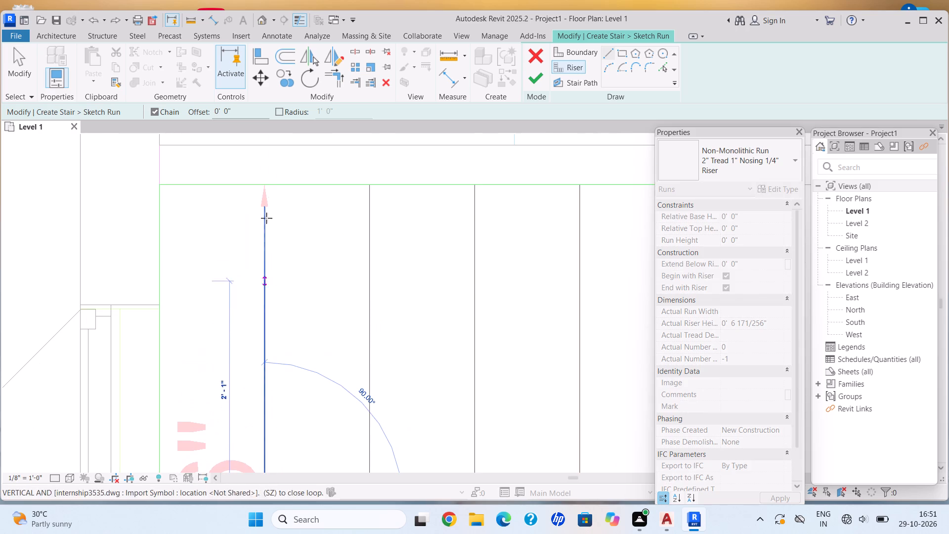
pyautogui.click(264, 185)
pyautogui.press('Escape')
# Draw the first riser of the opposite flight along the landing edge, from the inner boundary to the outer boundary.
pyautogui.scroll(-8, 326, 338)
pyautogui.moveTo(328, 340); pyautogui.dragTo(278, 221, button='middle')
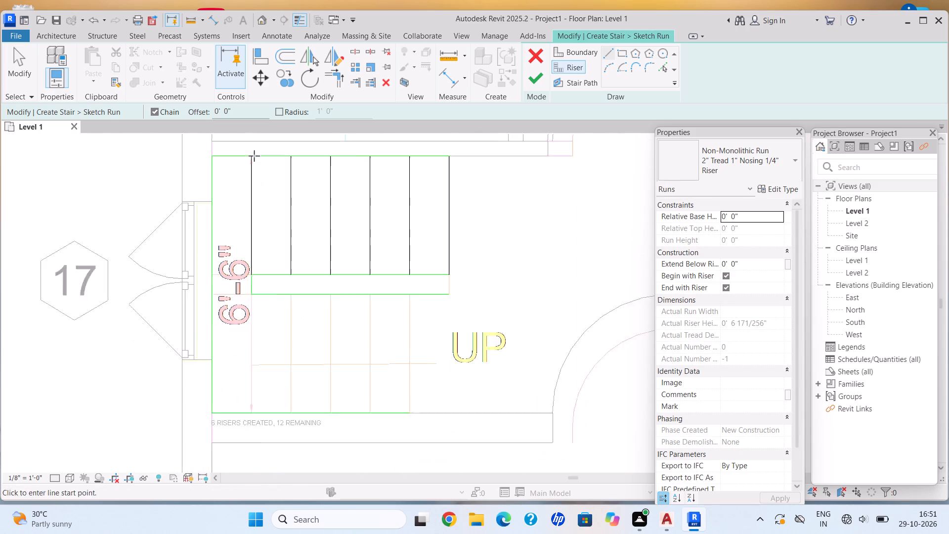
pyautogui.scroll(8, 251, 292)
pyautogui.click(257, 267)
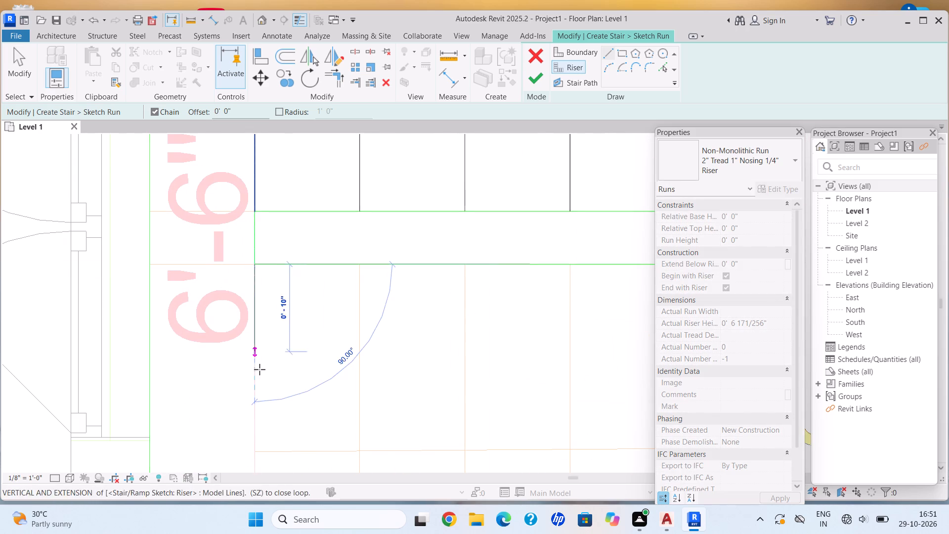
pyautogui.moveTo(259, 369); pyautogui.dragTo(254, 252, button='middle')
pyautogui.scroll(-4, 259, 369)
pyautogui.click(251, 360)
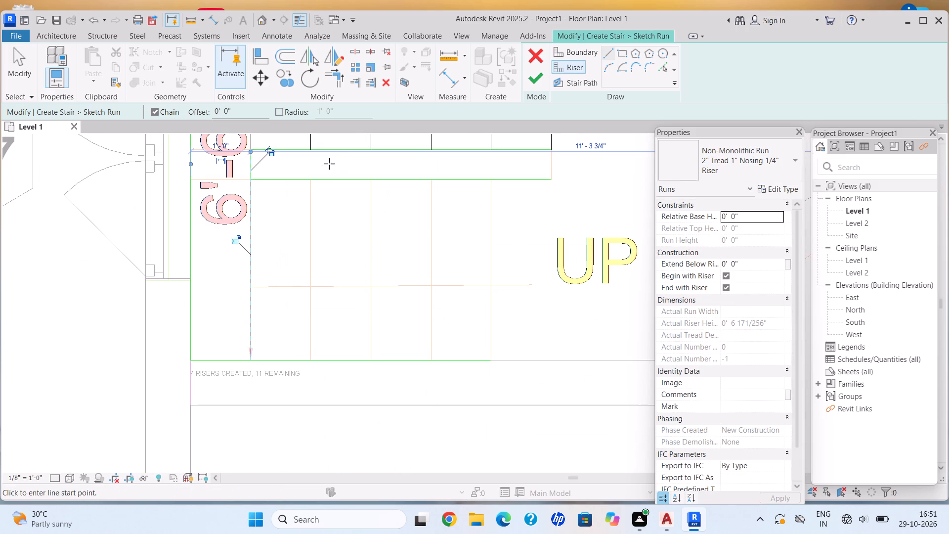
# Draw four more 3'-0" risers over the plan's tread lines in the opposite flight, spaced 1'-0" apart.
pyautogui.click(310, 184)
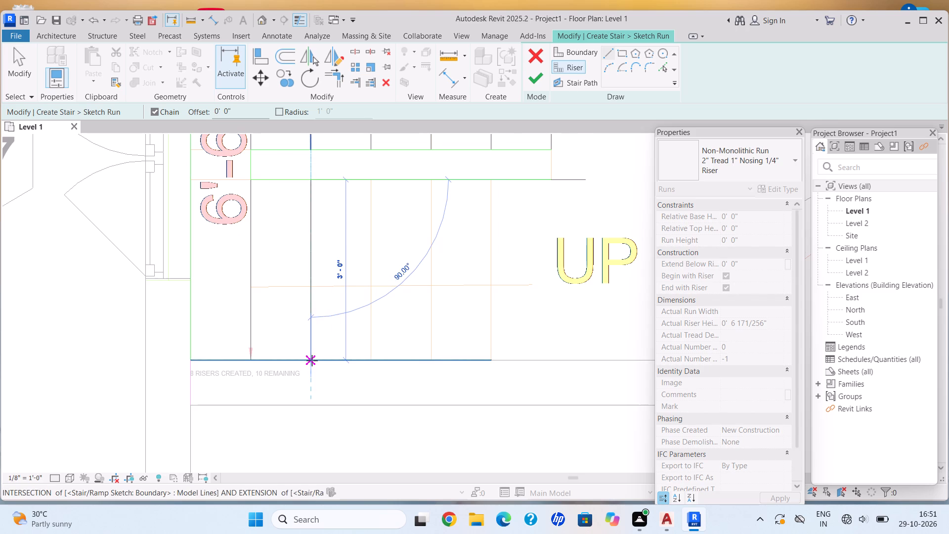
pyautogui.click(312, 360)
pyautogui.click(371, 183)
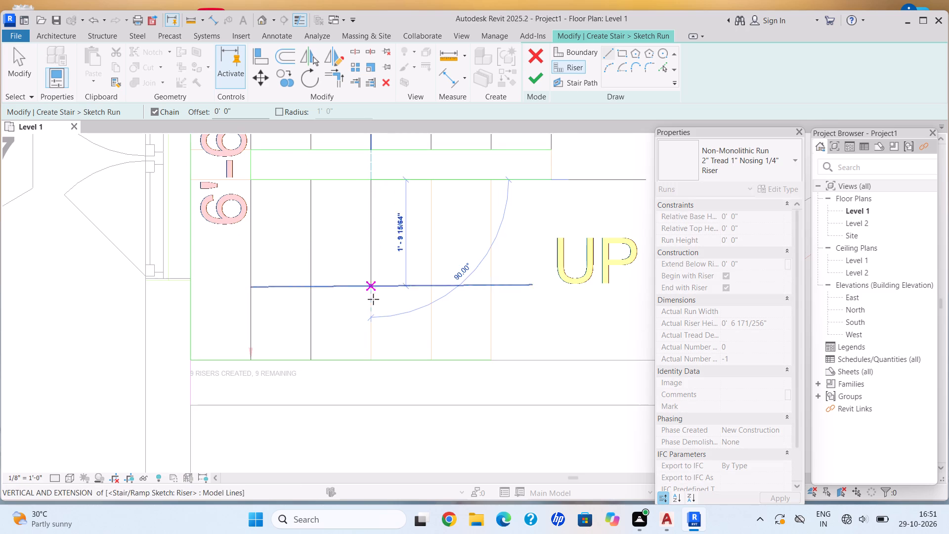
pyautogui.click(372, 360)
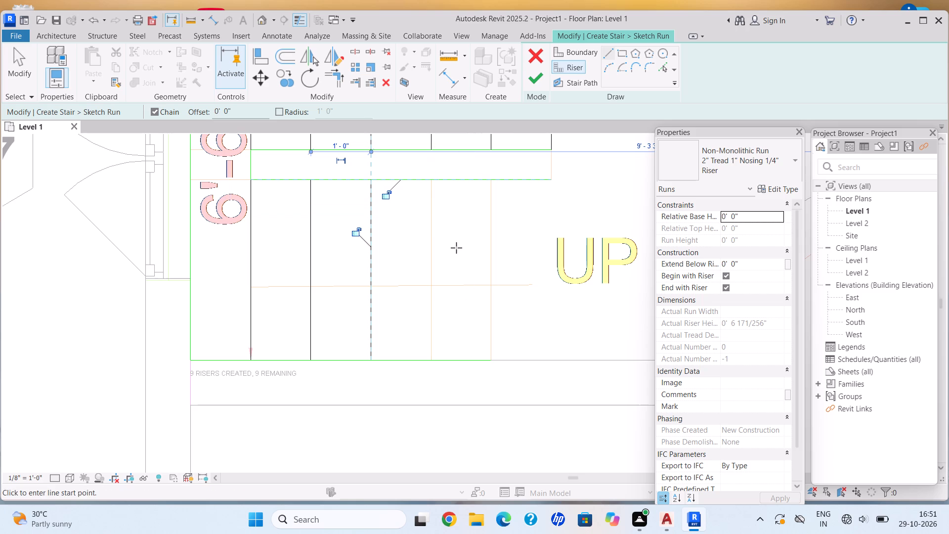
pyautogui.click(426, 183)
pyautogui.click(435, 361)
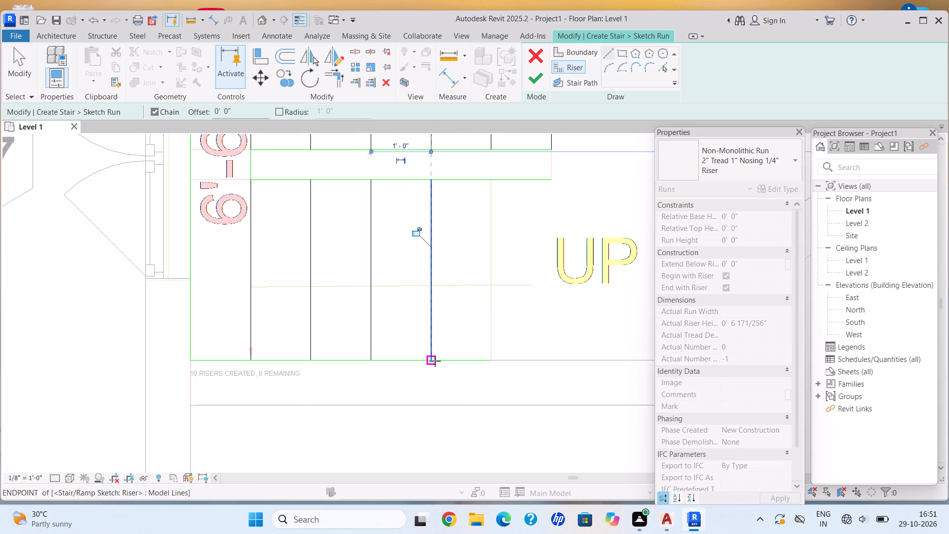
pyautogui.click(491, 178)
pyautogui.click(489, 360)
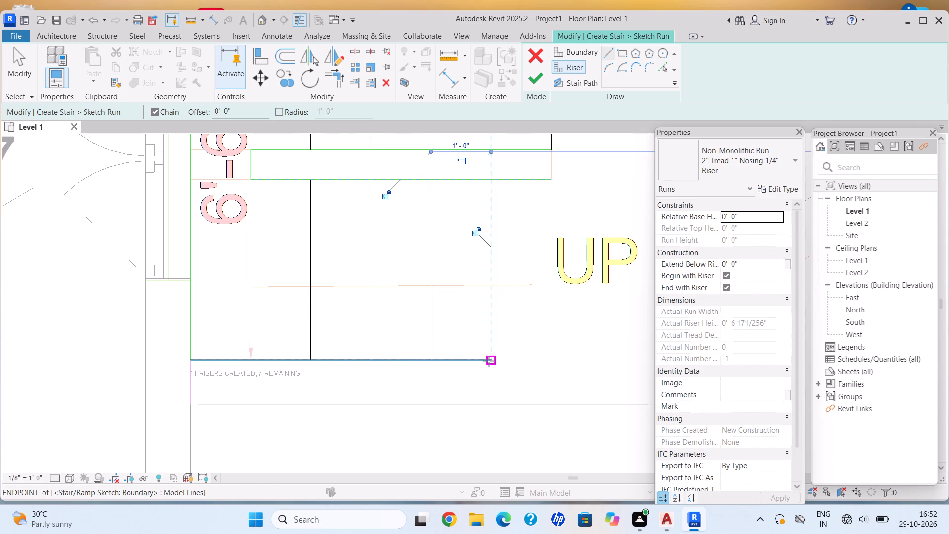
# Draw the U-shaped stair path from the UP-label flight, 3'-10" across the landing and back along the kitchen-side flight, and finish the run sketch.
pyautogui.click(575, 83)
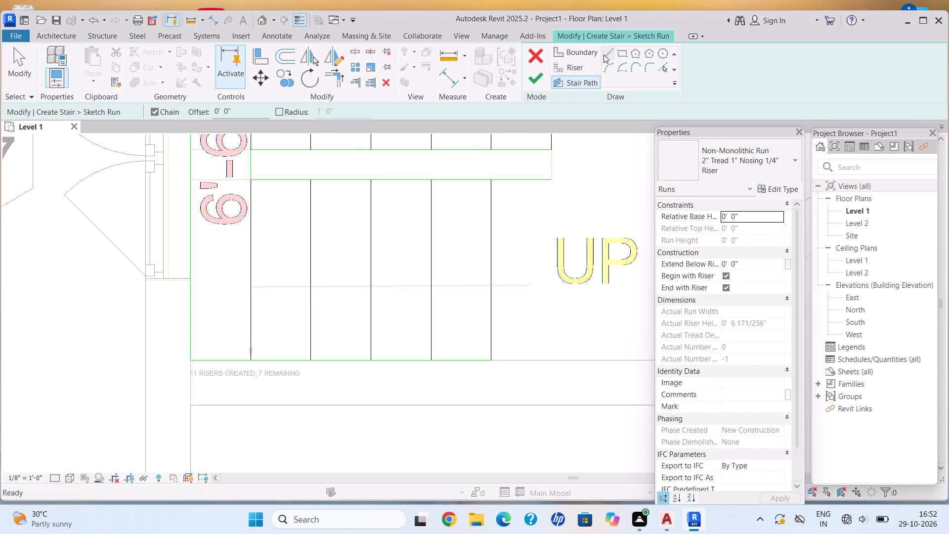
pyautogui.click(604, 54)
pyautogui.scroll(-7, 484, 274)
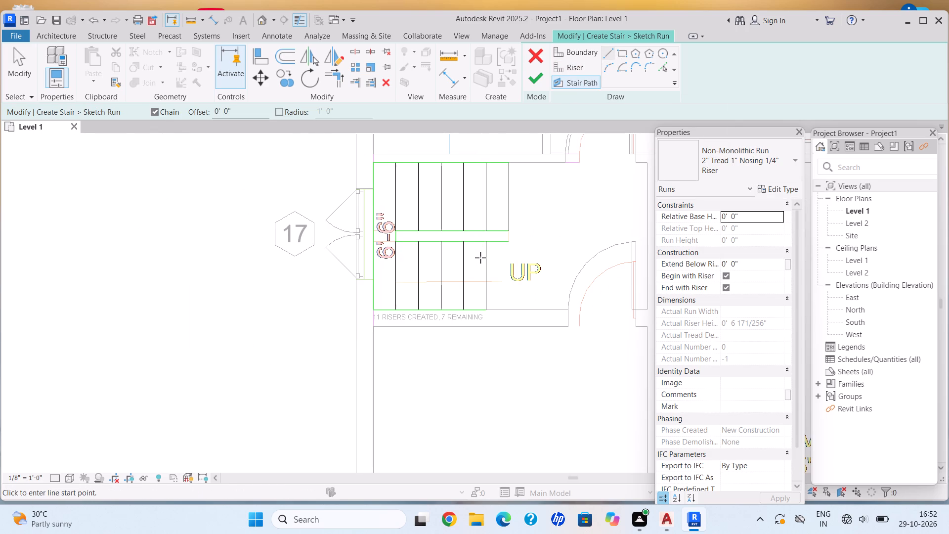
pyautogui.scroll(4, 480, 283)
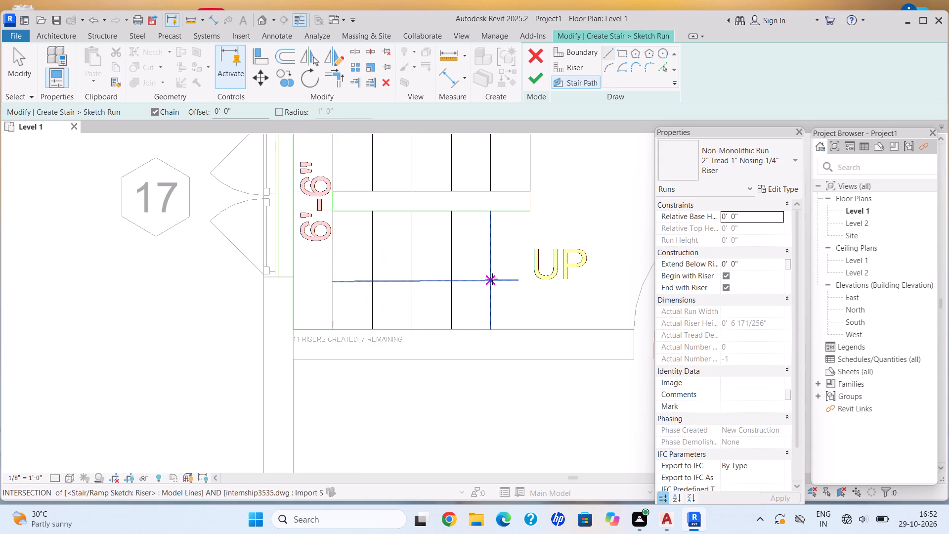
pyautogui.click(494, 282)
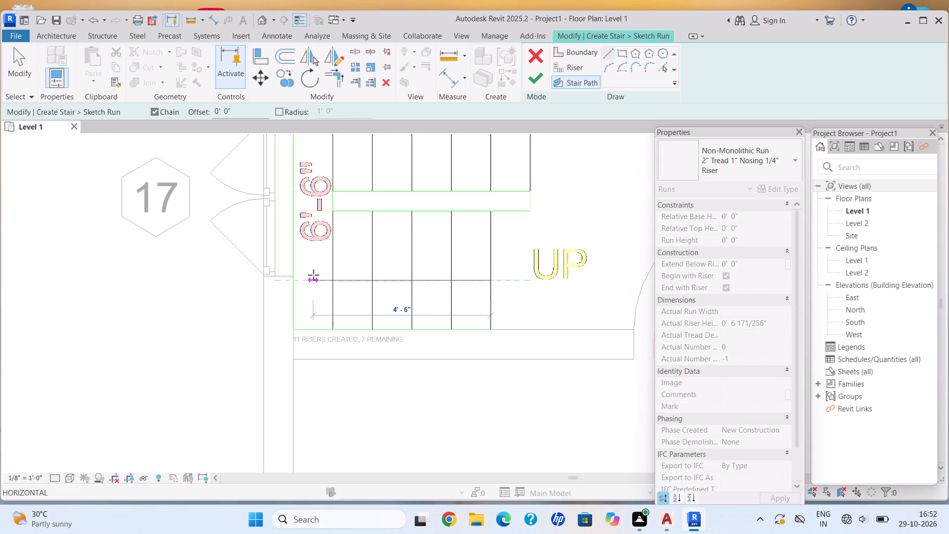
pyautogui.click(309, 279)
pyautogui.moveTo(317, 139); pyautogui.dragTo(316, 154, button='middle')
pyautogui.moveTo(312, 179); pyautogui.dragTo(300, 238, button='middle')
pyautogui.moveTo(299, 239); pyautogui.dragTo(297, 251, button='middle')
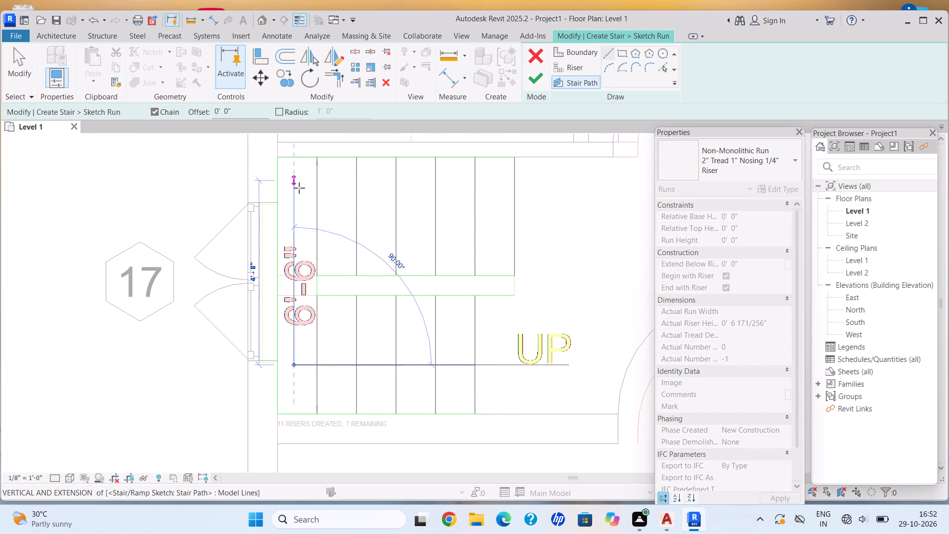
pyautogui.click(293, 213)
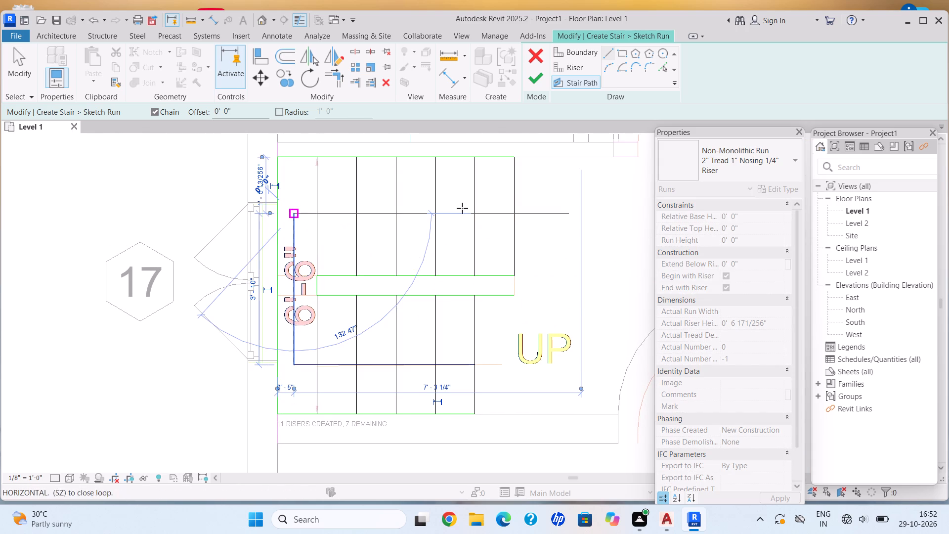
pyautogui.click(516, 220)
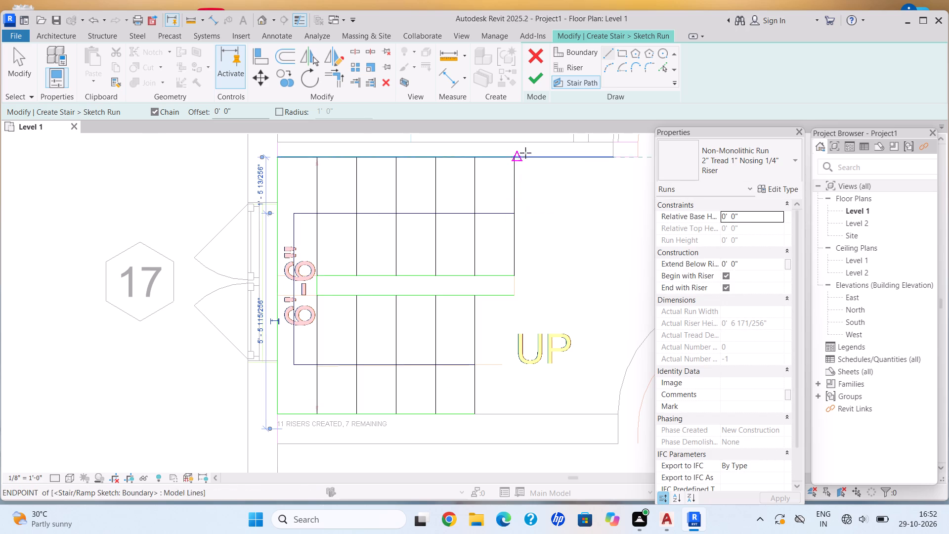
pyautogui.click(536, 72)
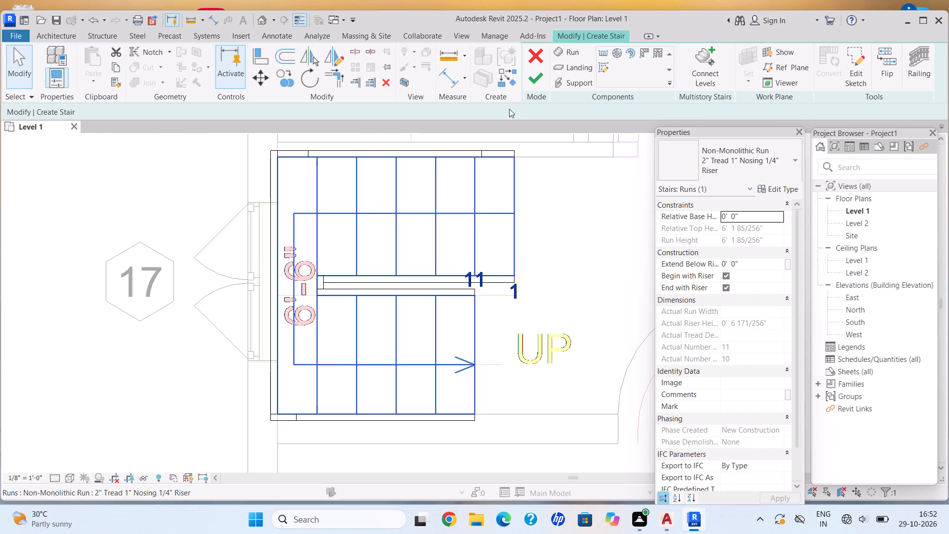
pyautogui.press('Escape')
pyautogui.press('Escape')
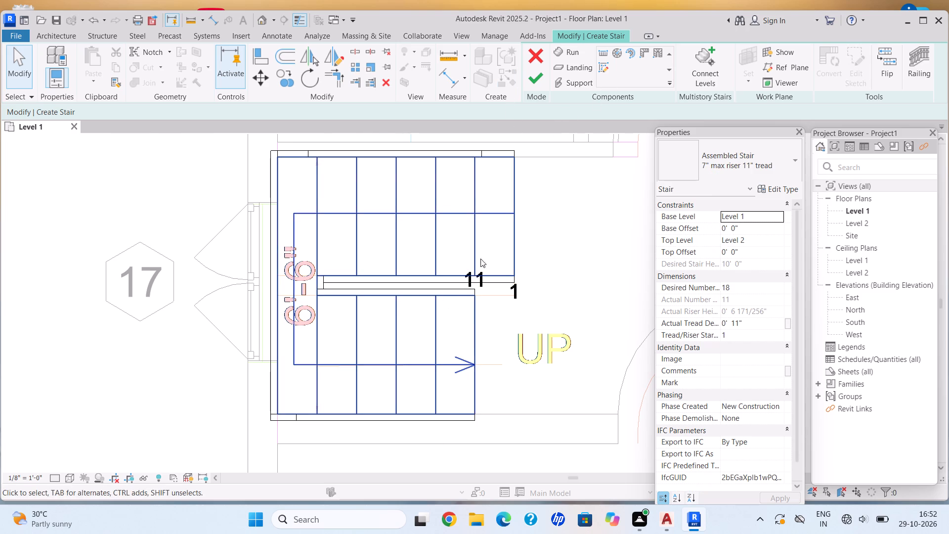
# Delete the three outer 2" stringers along the two flights and the landing, keeping those around the gap.
pyautogui.click(319, 420)
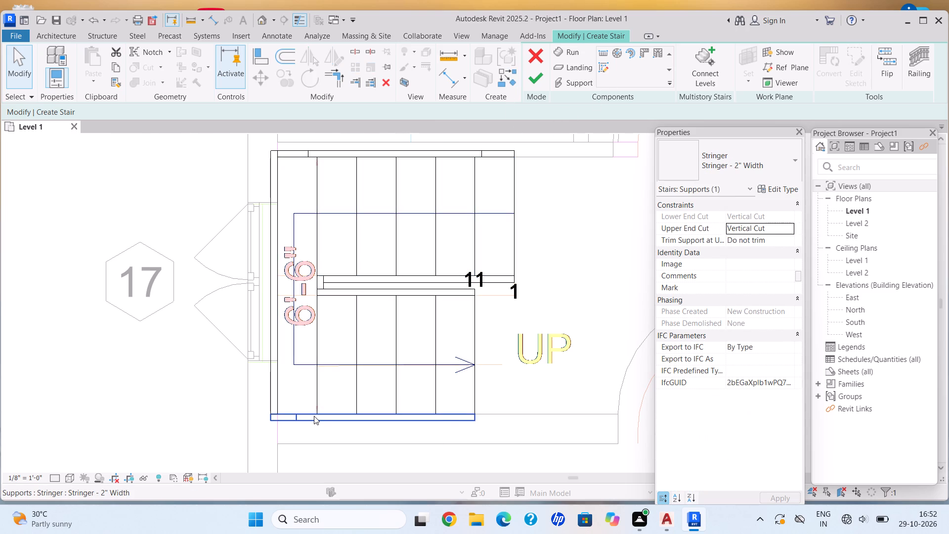
pyautogui.press('Delete')
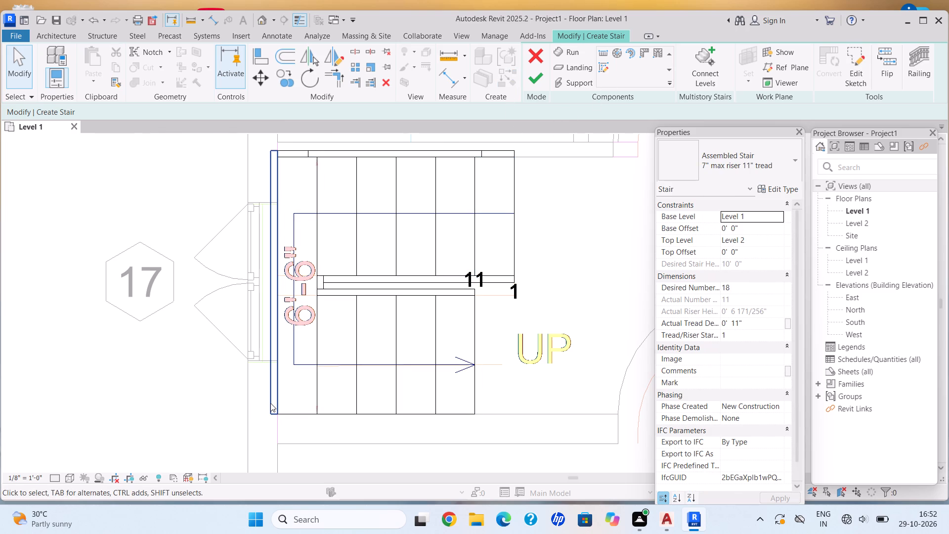
pyautogui.click(270, 403)
pyautogui.press('Delete')
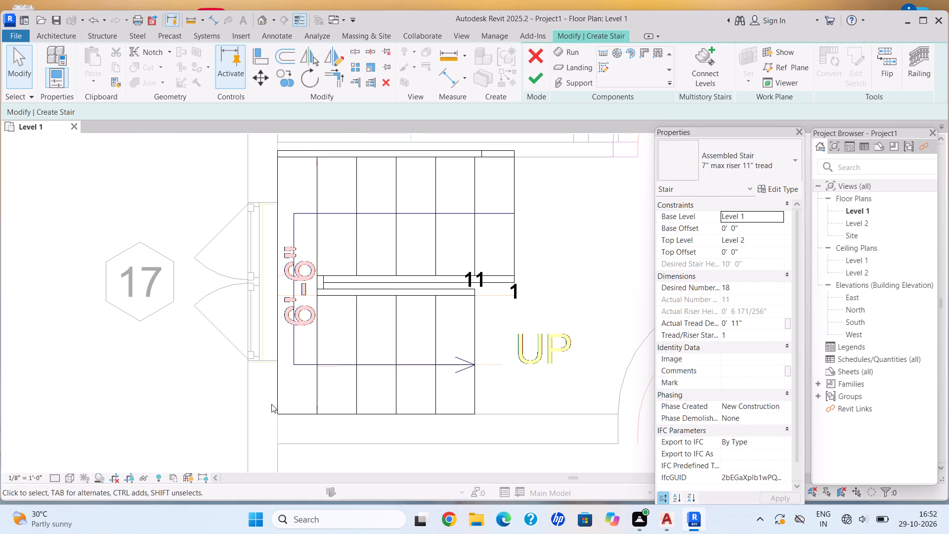
pyautogui.scroll(-1, 314, 246)
pyautogui.moveTo(315, 245); pyautogui.dragTo(287, 335, button='middle')
pyautogui.scroll(-1, 312, 333)
pyautogui.scroll(4, 404, 272)
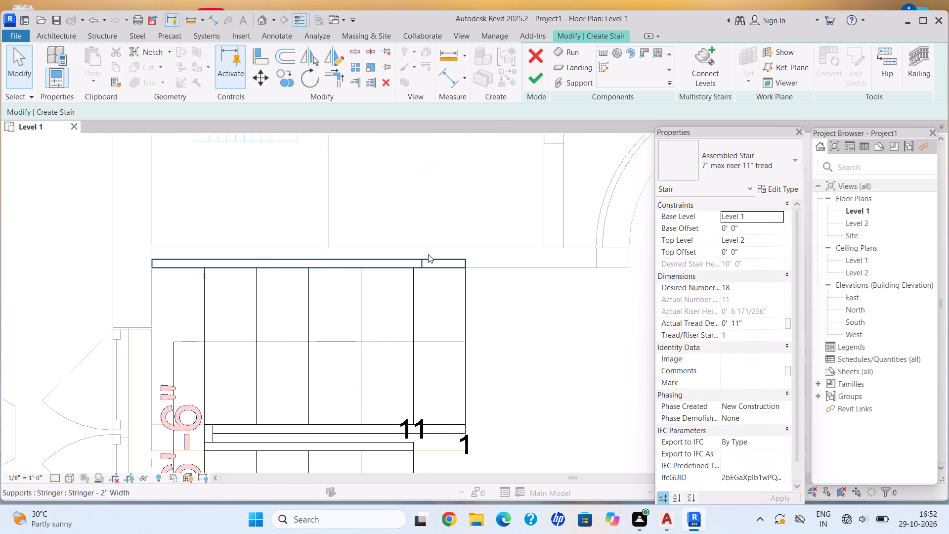
pyautogui.click(430, 260)
pyautogui.press('Delete')
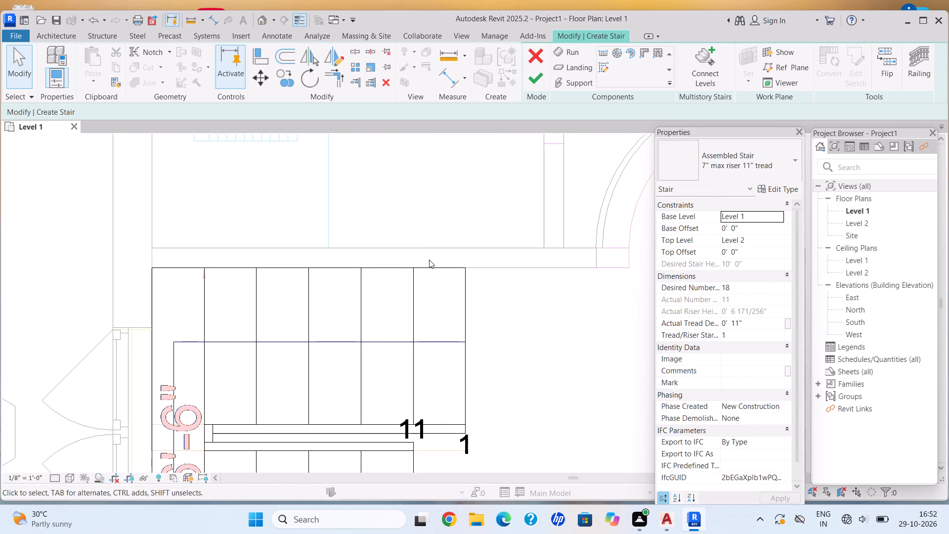
# Finish the assembled stair between Level 1 and Level 2.
pyautogui.click(544, 74)
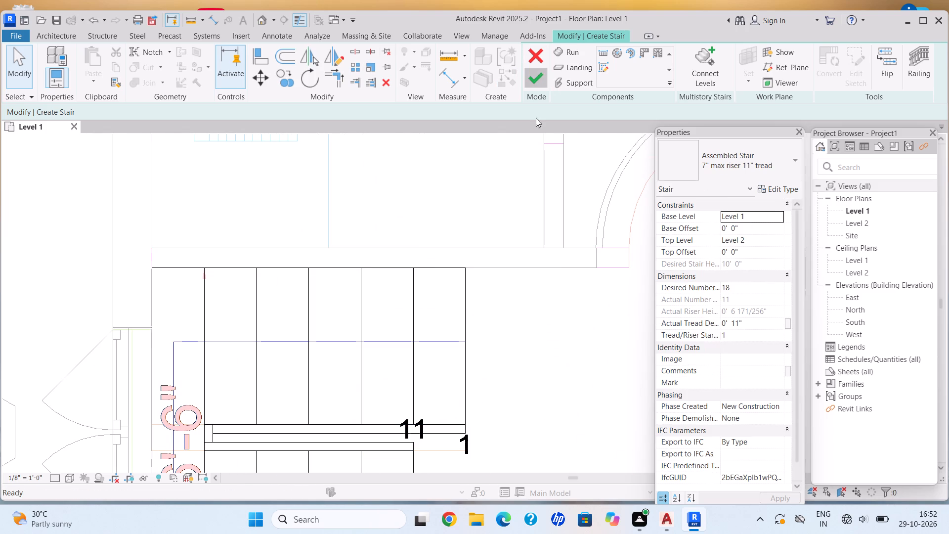
pyautogui.scroll(-5, 521, 172)
pyautogui.scroll(-3, 521, 229)
pyautogui.moveTo(518, 229); pyautogui.dragTo(411, 192, button='middle')
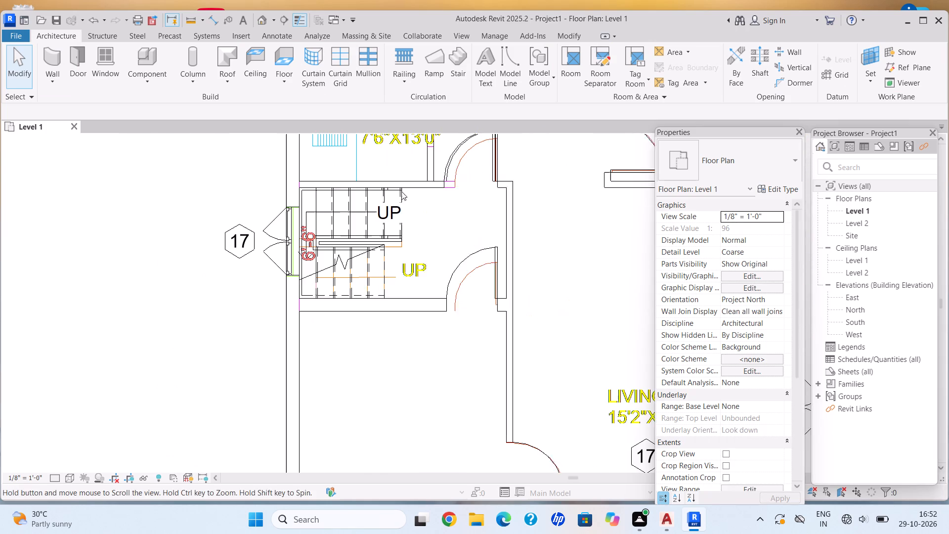
pyautogui.press('Escape')
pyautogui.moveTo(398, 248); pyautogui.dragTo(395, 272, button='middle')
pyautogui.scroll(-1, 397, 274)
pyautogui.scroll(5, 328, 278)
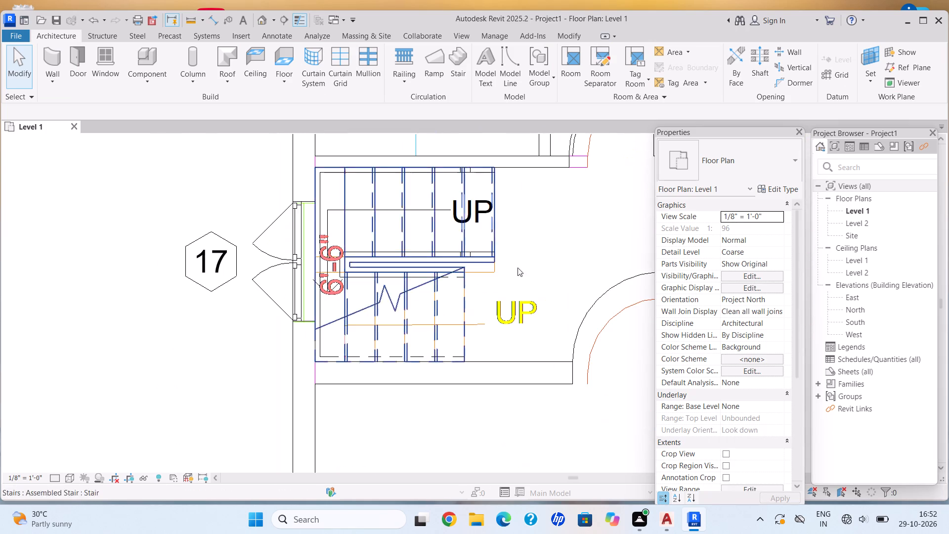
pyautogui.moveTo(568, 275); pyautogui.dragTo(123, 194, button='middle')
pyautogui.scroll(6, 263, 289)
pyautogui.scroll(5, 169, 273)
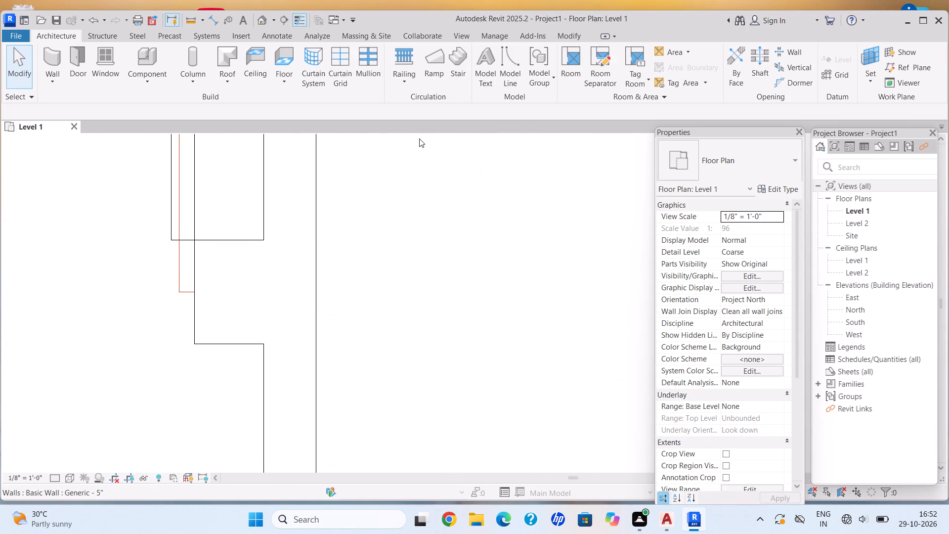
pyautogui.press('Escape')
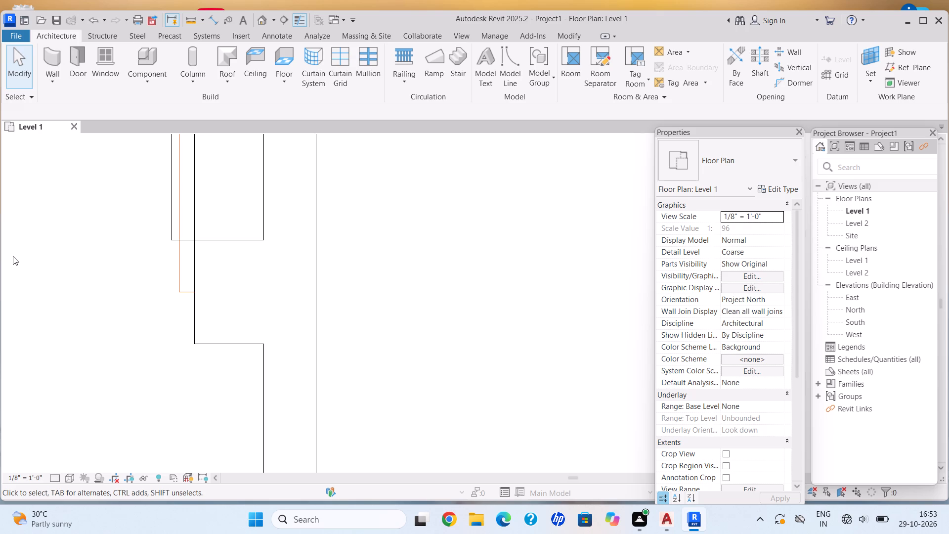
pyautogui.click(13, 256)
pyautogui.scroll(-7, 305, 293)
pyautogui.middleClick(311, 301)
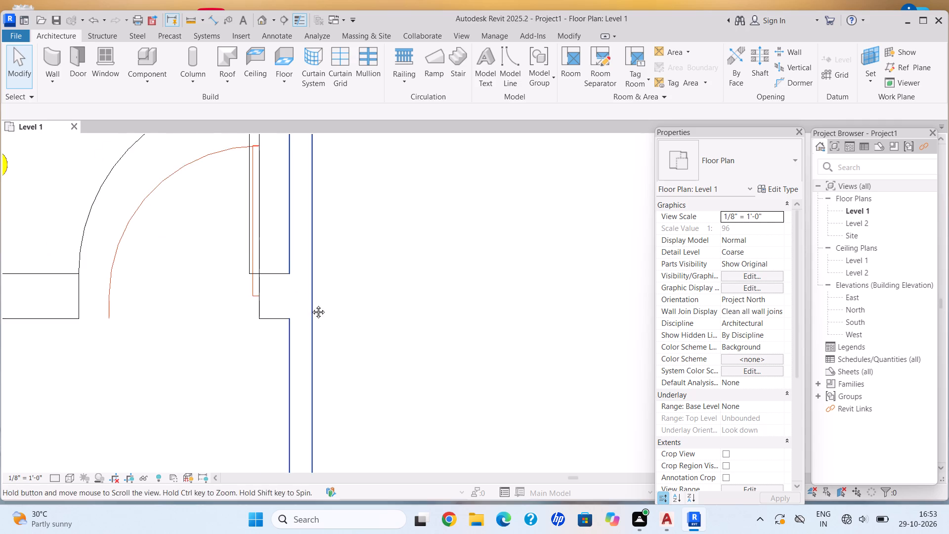
# Examine the Level 1 plan around the finished staircase, parking, living room and lawn, then the whole house plan.
pyautogui.scroll(-8, 311, 305)
pyautogui.moveTo(338, 326); pyautogui.dragTo(288, 287, button='middle')
pyautogui.middleClick(253, 264)
pyautogui.scroll(-2, 251, 264)
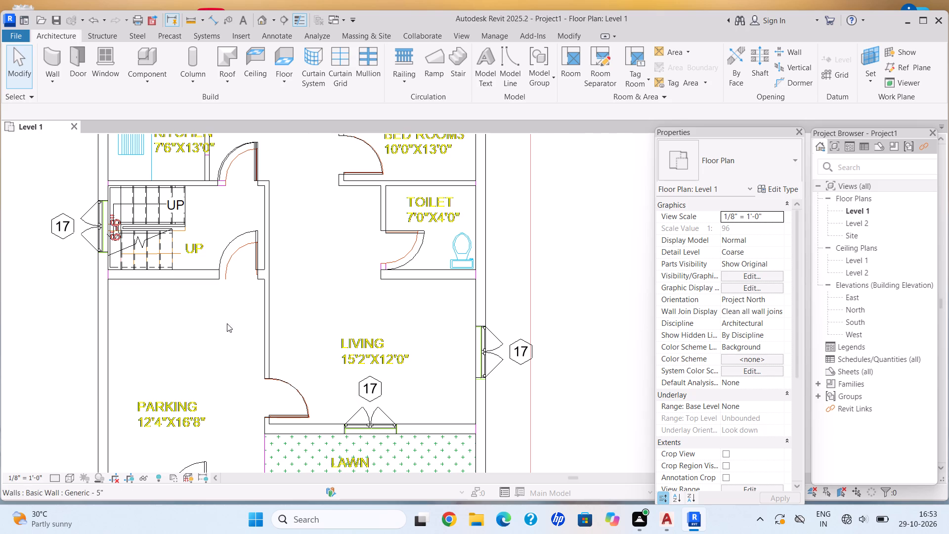
pyautogui.scroll(-6, 246, 311)
pyautogui.moveTo(280, 306); pyautogui.dragTo(294, 281, button='middle')
pyautogui.scroll(1, 294, 281)
pyautogui.scroll(5, 287, 393)
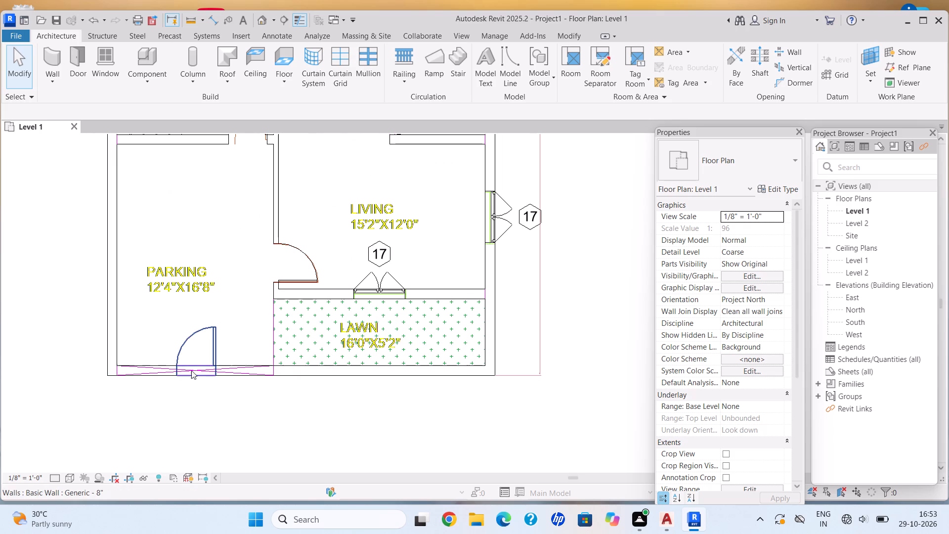
pyautogui.moveTo(259, 350); pyautogui.dragTo(267, 356, button='middle')
pyautogui.scroll(-1, 267, 356)
pyautogui.scroll(1, 267, 356)
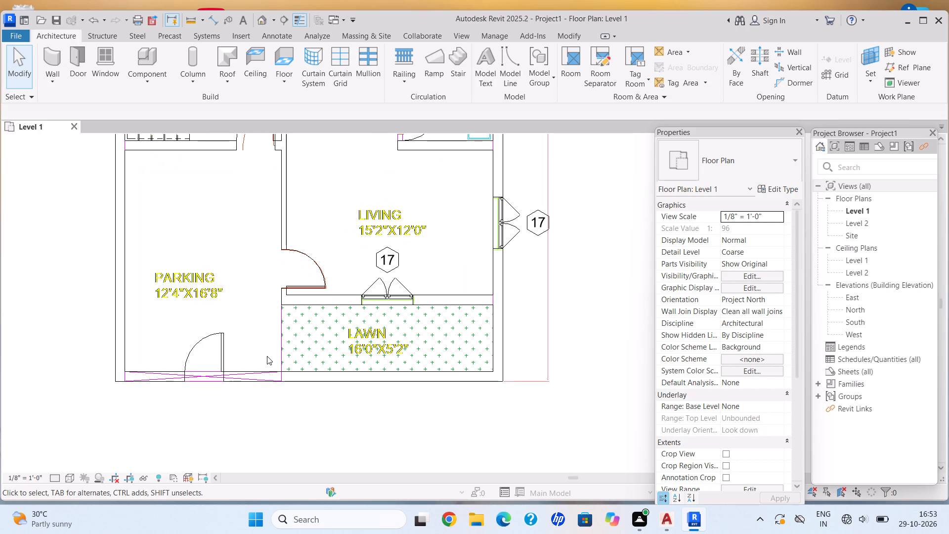
pyautogui.scroll(1, 267, 356)
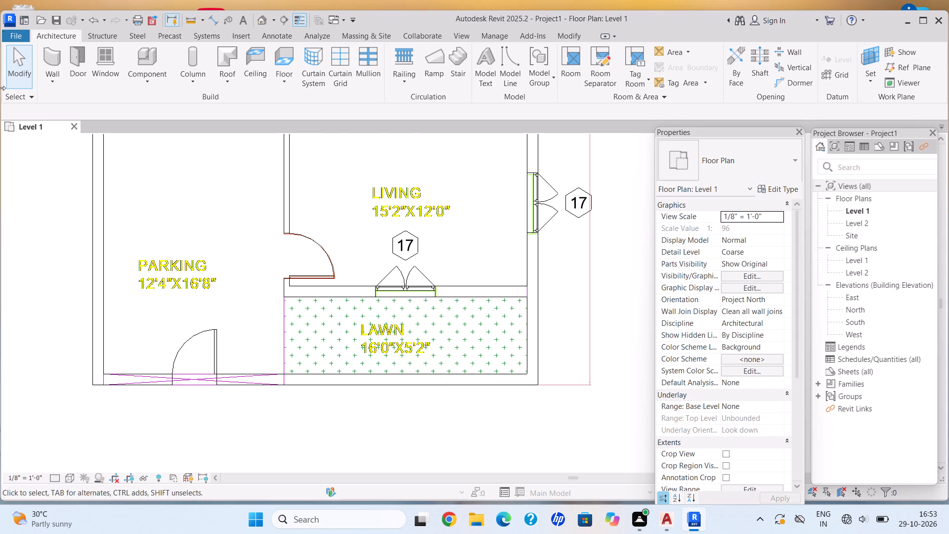
pyautogui.scroll(-8, 156, 329)
pyautogui.moveTo(233, 282); pyautogui.dragTo(260, 328, button='middle')
pyautogui.moveTo(237, 242); pyautogui.dragTo(249, 299, button='middle')
pyautogui.scroll(-1, 247, 297)
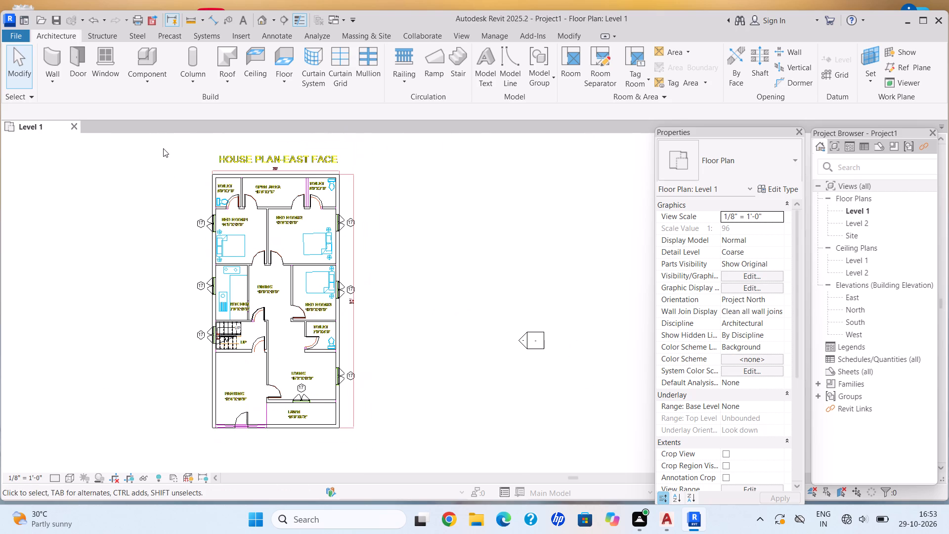
# Start placing a component and browse for a family to load in the SHUBHAM CITY folder under Documents.
pyautogui.click(138, 80)
pyautogui.click(161, 108)
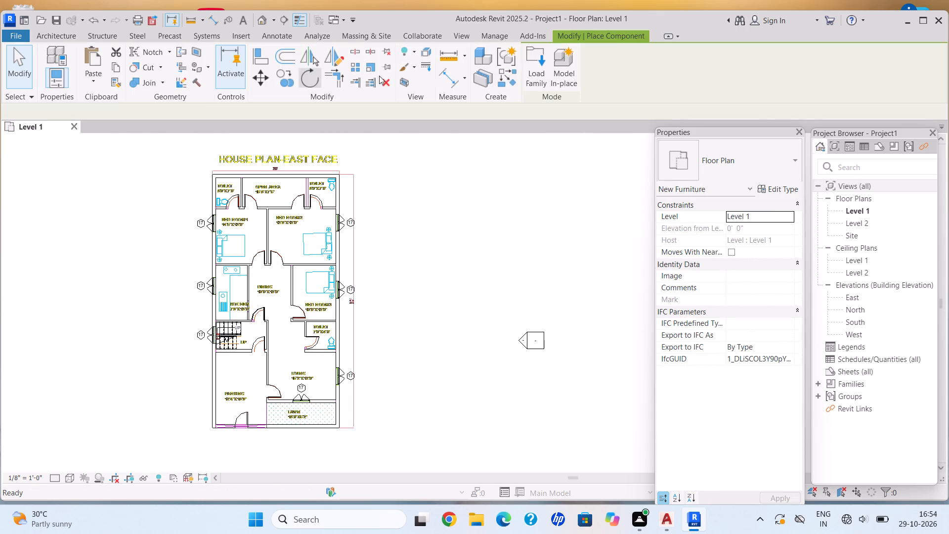
pyautogui.click(528, 86)
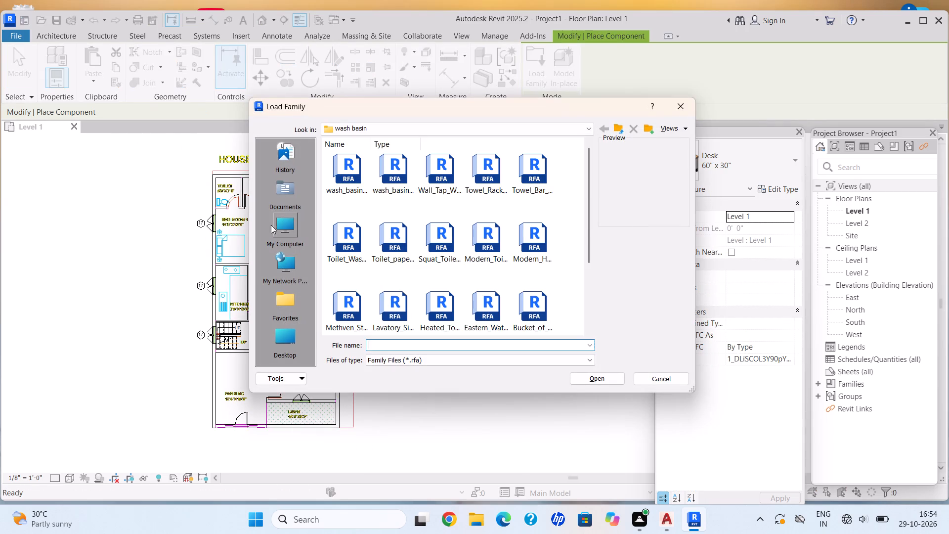
pyautogui.doubleClick(275, 202)
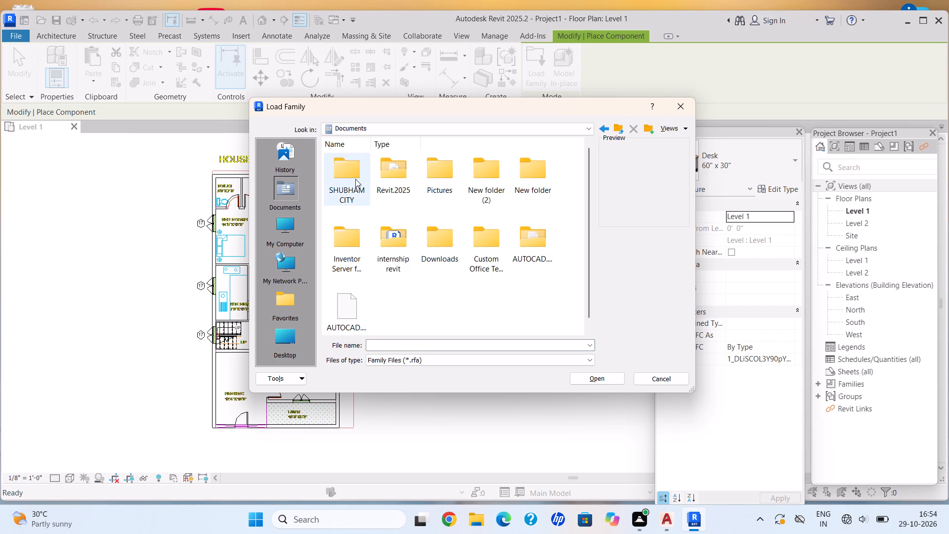
pyautogui.doubleClick(355, 179)
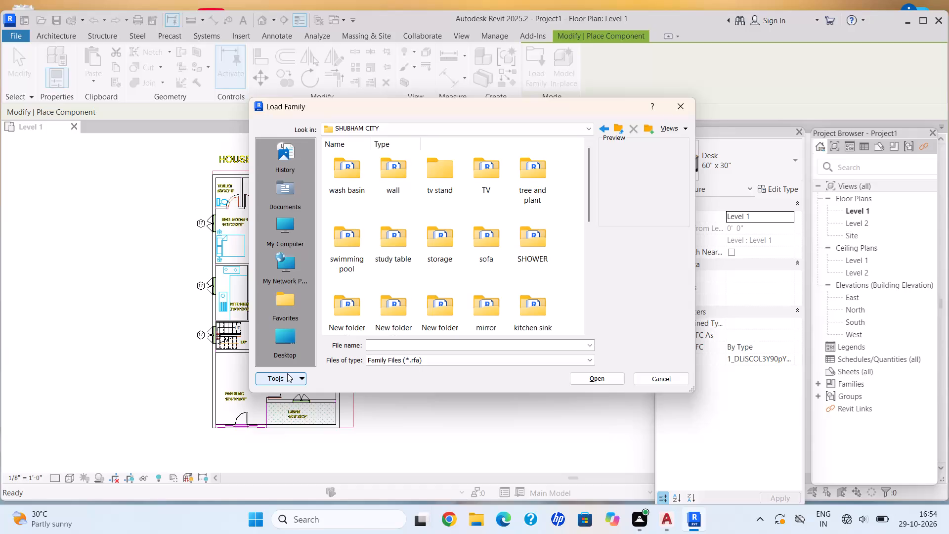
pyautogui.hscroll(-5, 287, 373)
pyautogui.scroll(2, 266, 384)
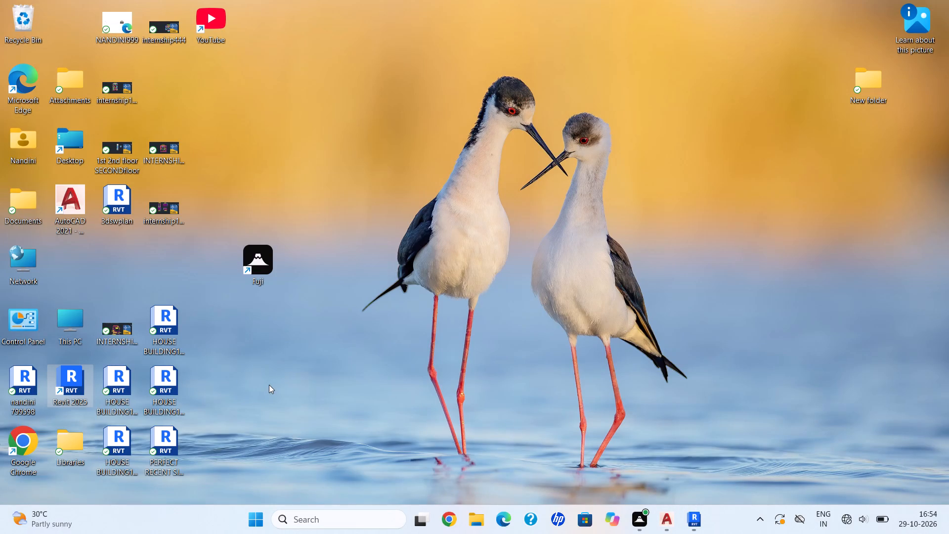
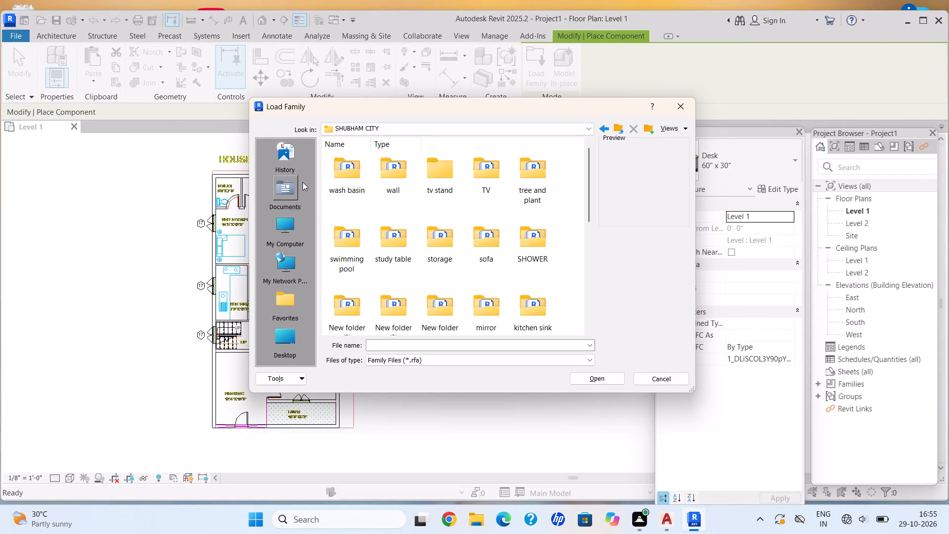
# Leave the SHUBHAM CITY folder and open the US folder of the English-Imperial library for family loading.
pyautogui.scroll(-1, 345, 253)
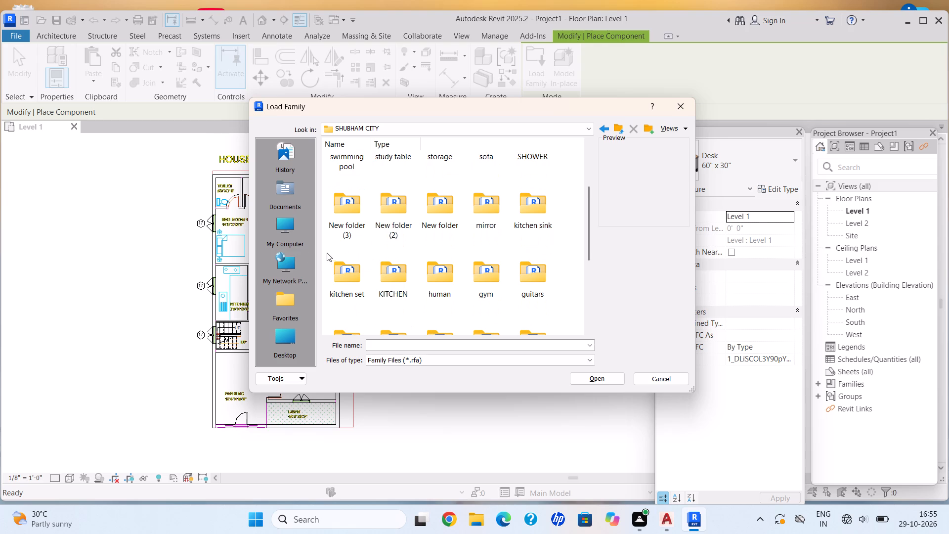
pyautogui.scroll(-9, 400, 245)
pyautogui.scroll(5, 344, 205)
pyautogui.scroll(-1, 388, 230)
pyautogui.scroll(6, 391, 232)
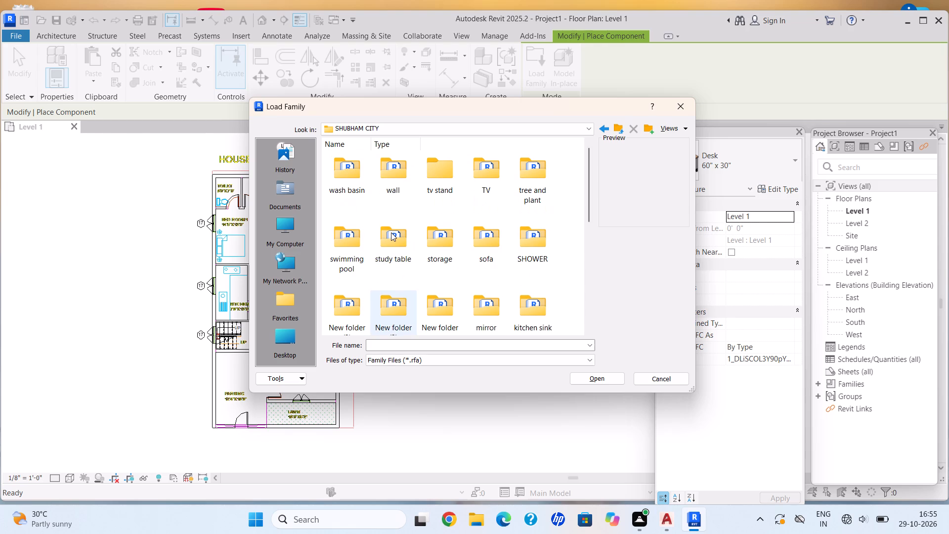
pyautogui.scroll(3, 391, 232)
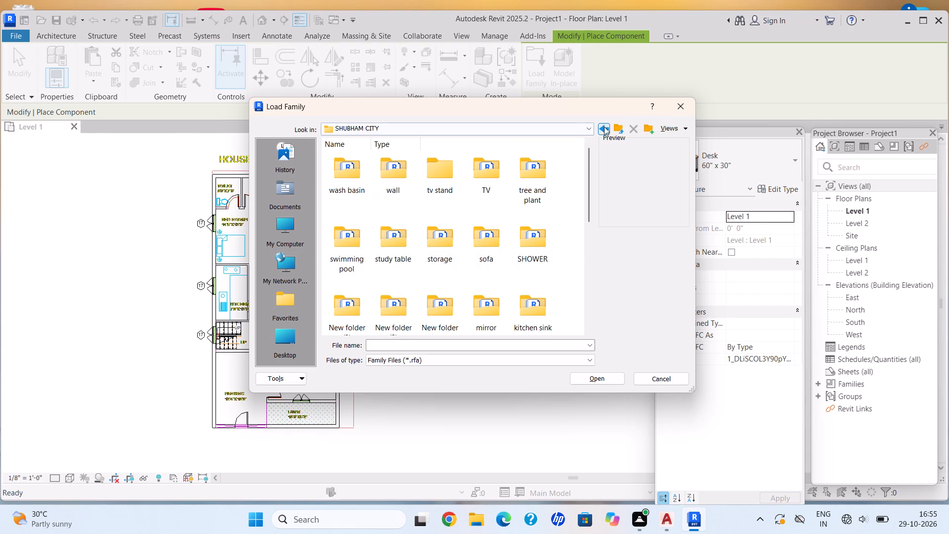
pyautogui.click(585, 131)
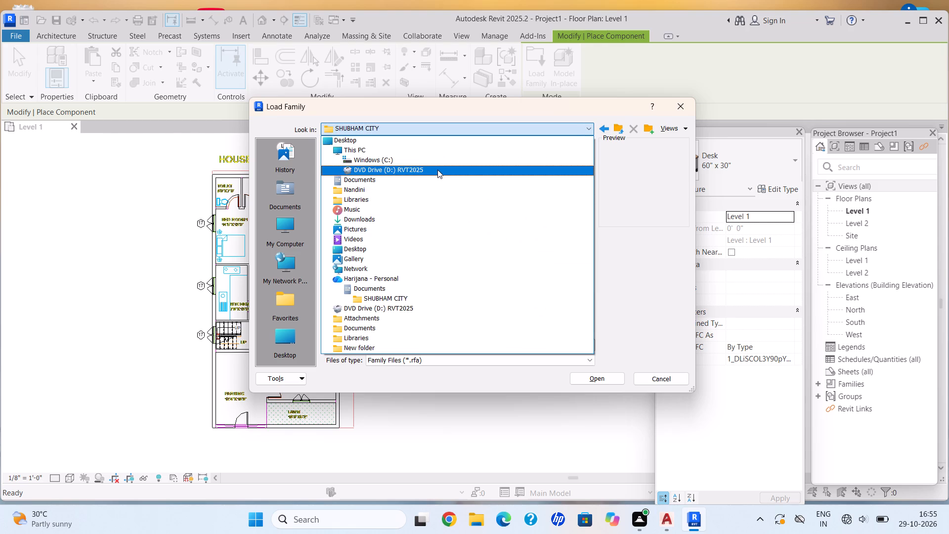
pyautogui.click(601, 126)
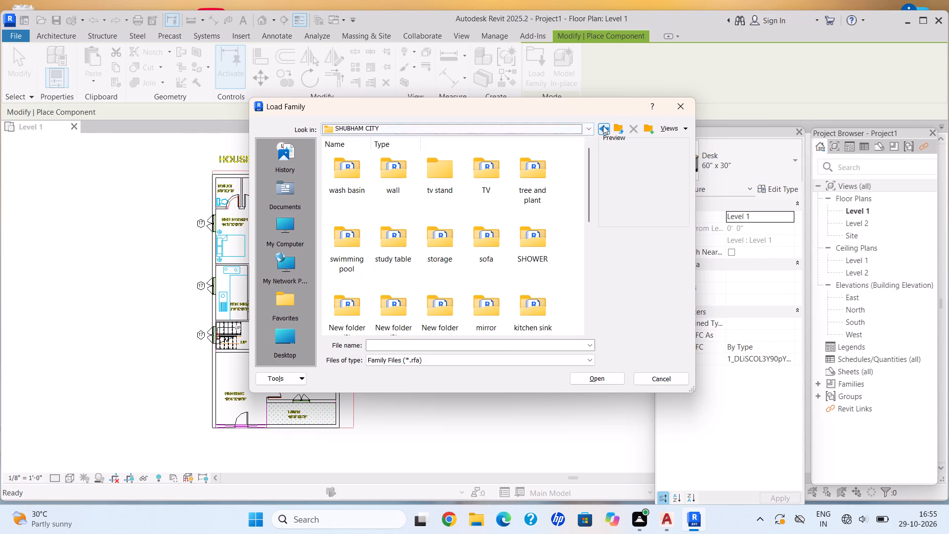
pyautogui.click(588, 129)
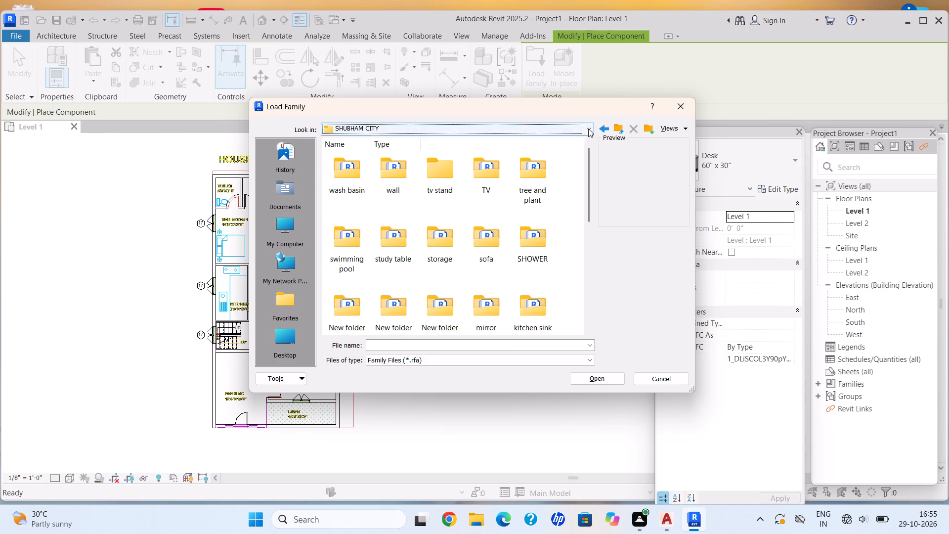
pyautogui.click(388, 341)
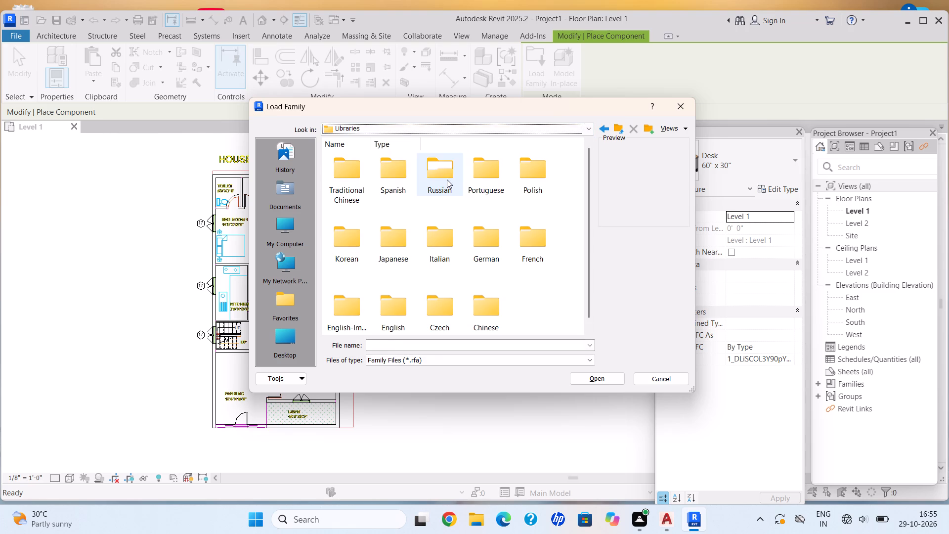
pyautogui.scroll(-6, 437, 238)
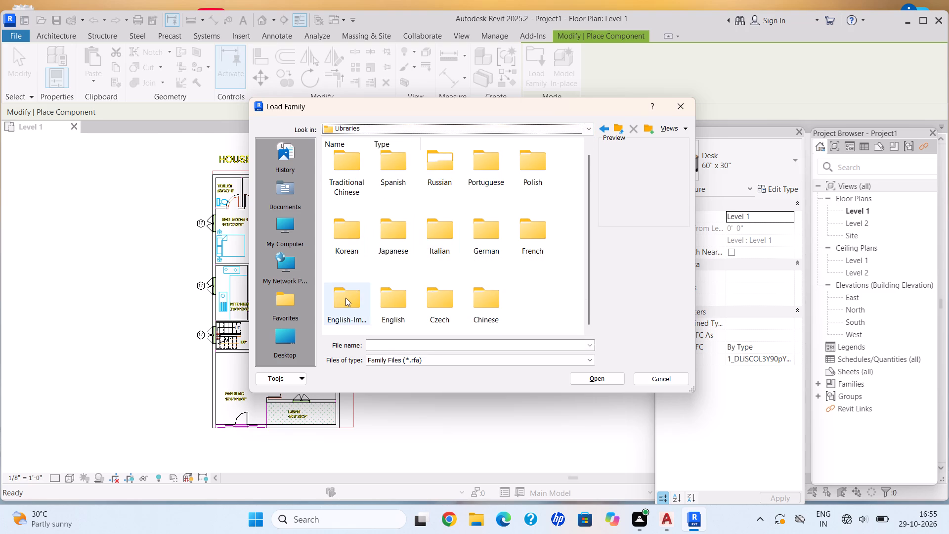
pyautogui.doubleClick(345, 298)
pyautogui.doubleClick(351, 176)
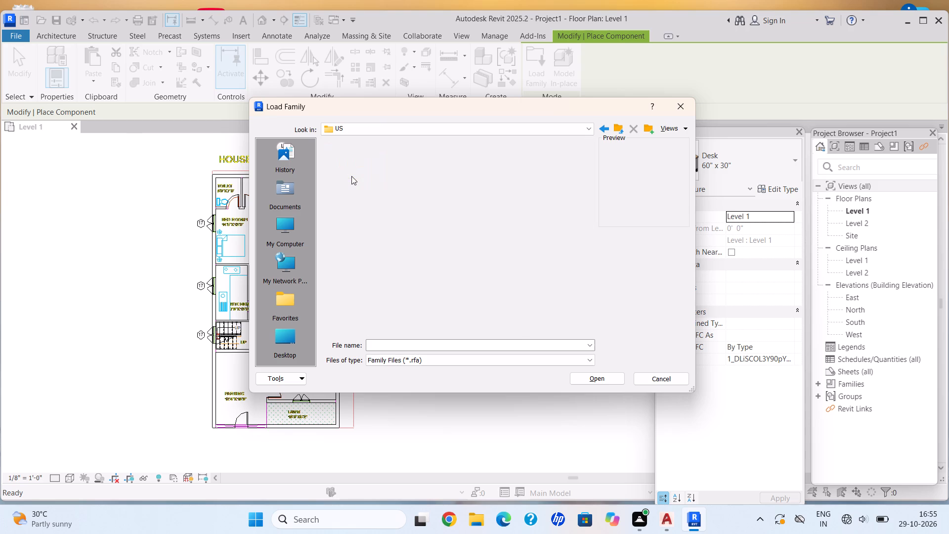
# Load the Bed-Shaker family from the Beds folder of the US Furniture library.
pyautogui.scroll(-8, 527, 242)
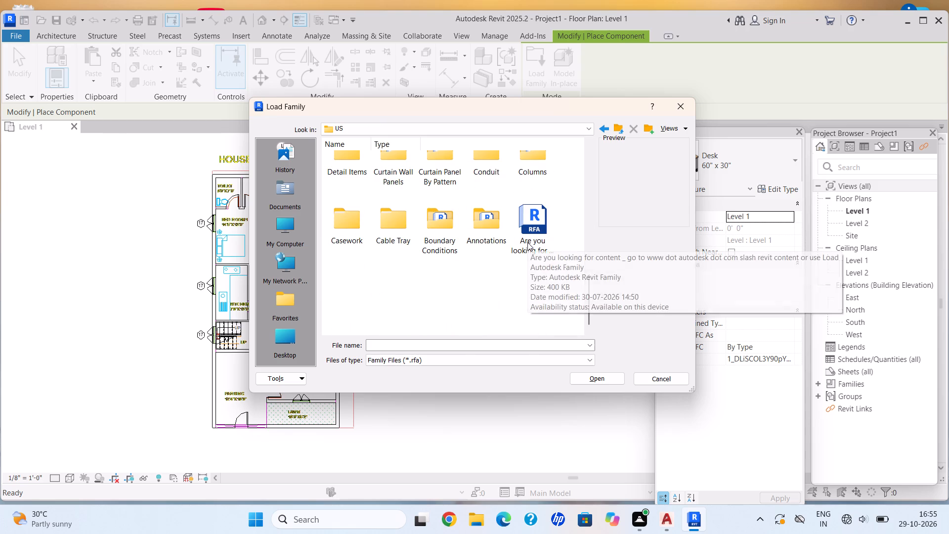
pyautogui.scroll(7, 527, 242)
pyautogui.scroll(-6, 535, 247)
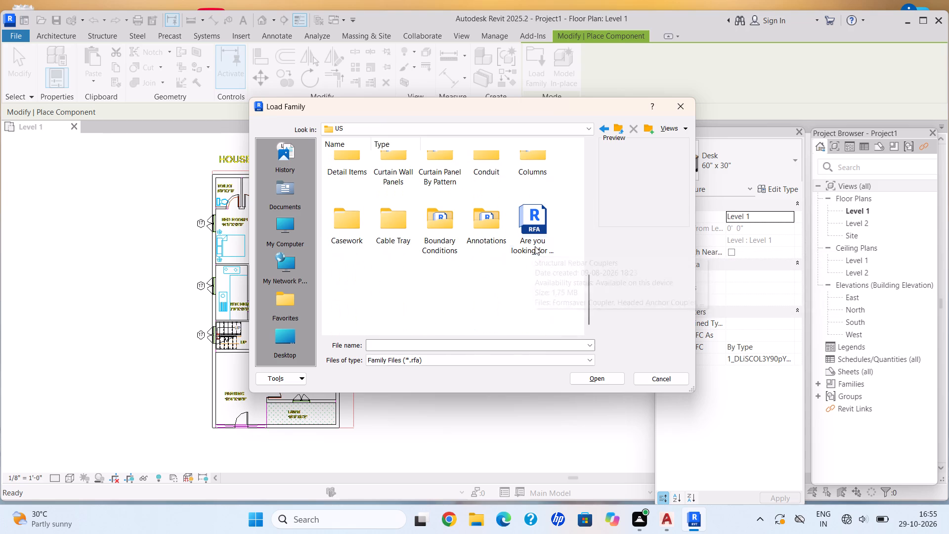
pyautogui.scroll(-1, 492, 250)
pyautogui.scroll(4, 418, 216)
pyautogui.scroll(-5, 422, 207)
pyautogui.scroll(10, 421, 209)
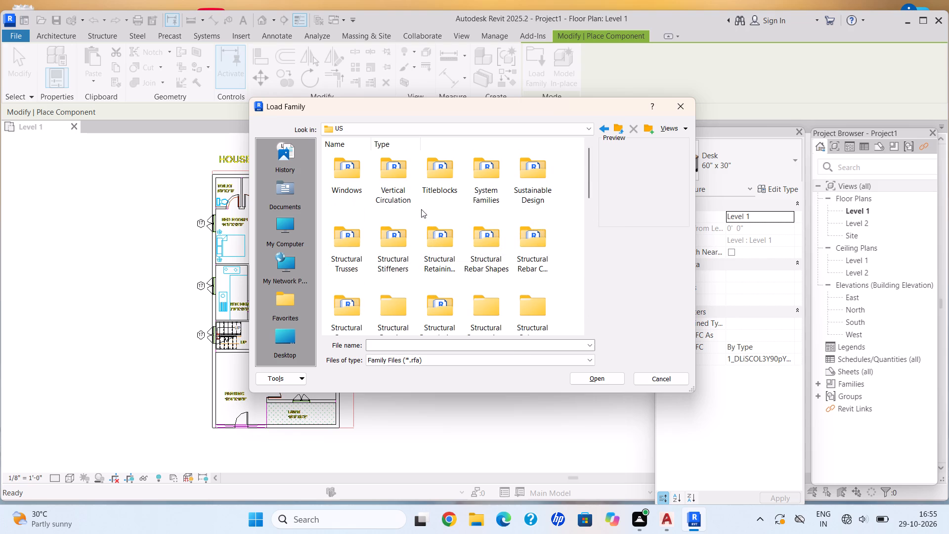
pyautogui.scroll(-1, 521, 247)
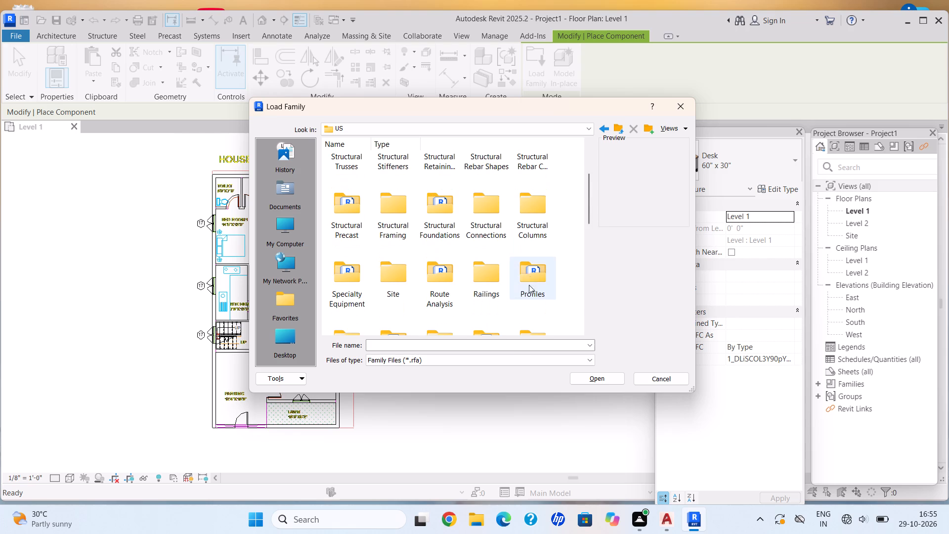
pyautogui.scroll(-3, 528, 291)
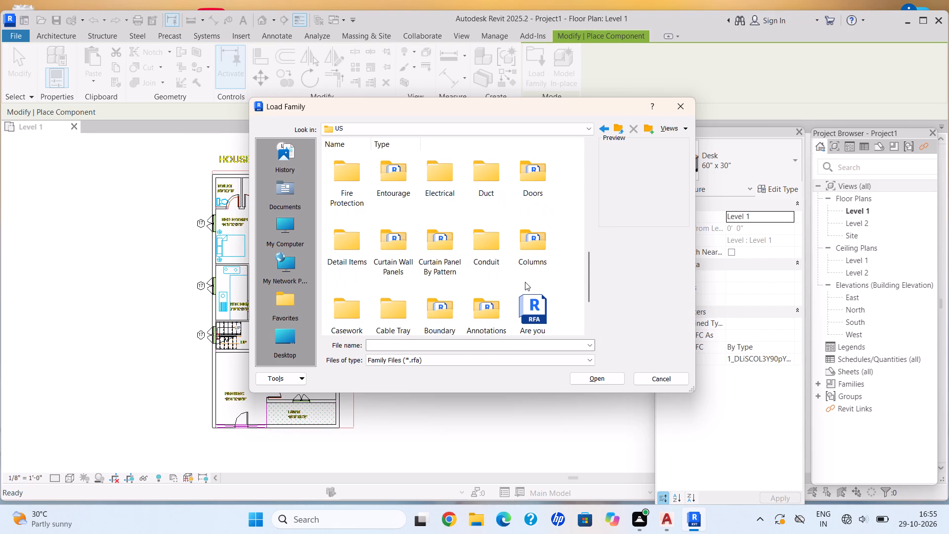
pyautogui.scroll(1, 525, 280)
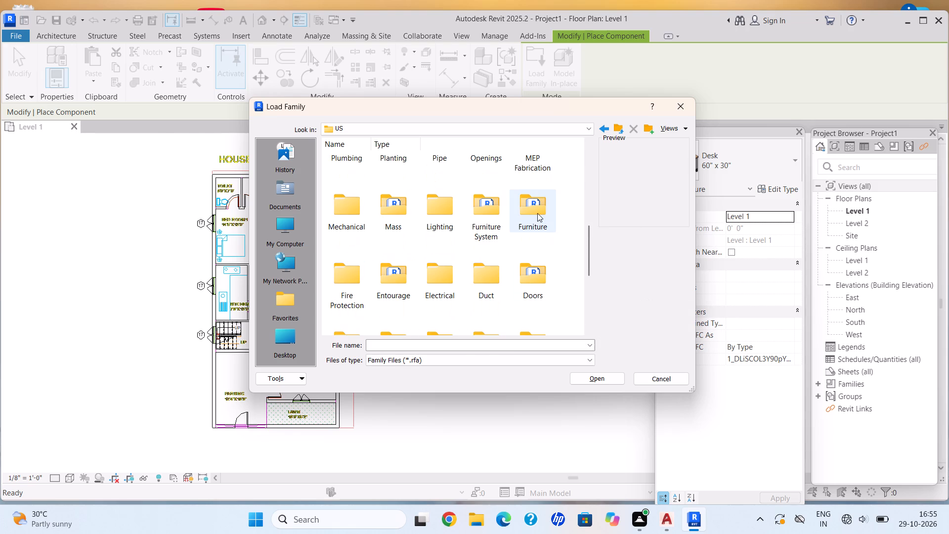
pyautogui.doubleClick(537, 213)
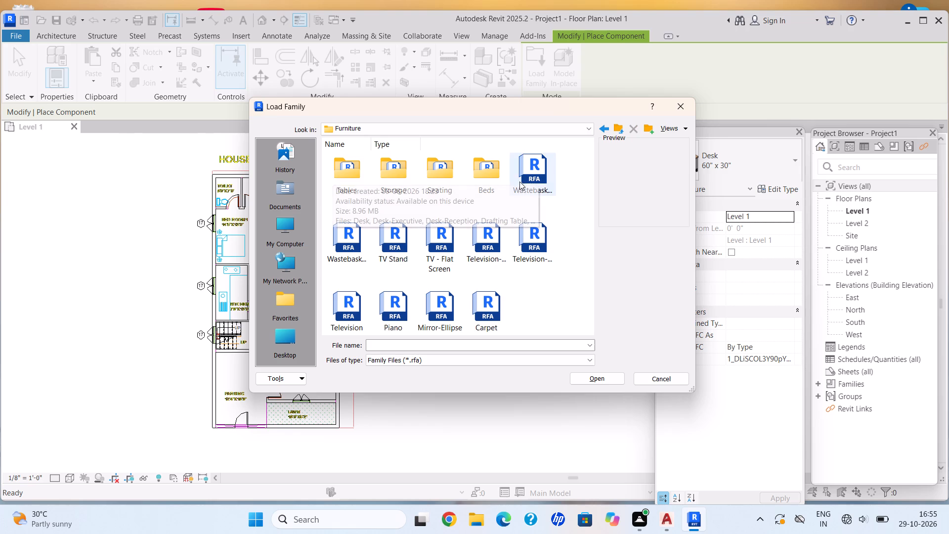
pyautogui.doubleClick(488, 178)
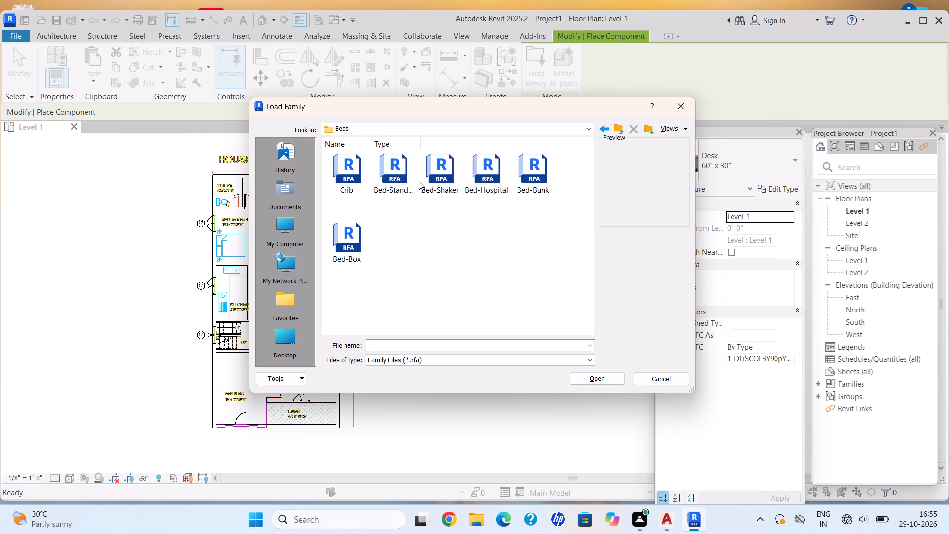
pyautogui.click(432, 175)
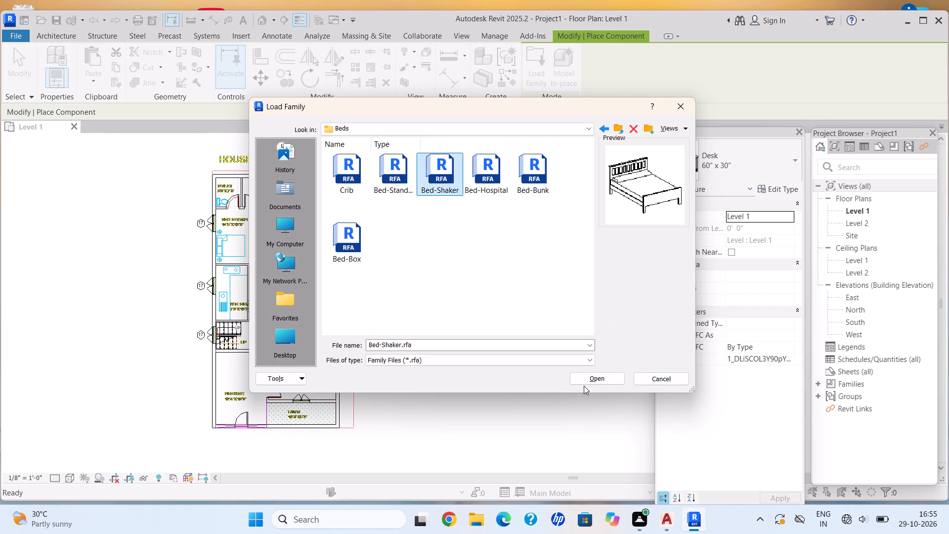
pyautogui.click(584, 385)
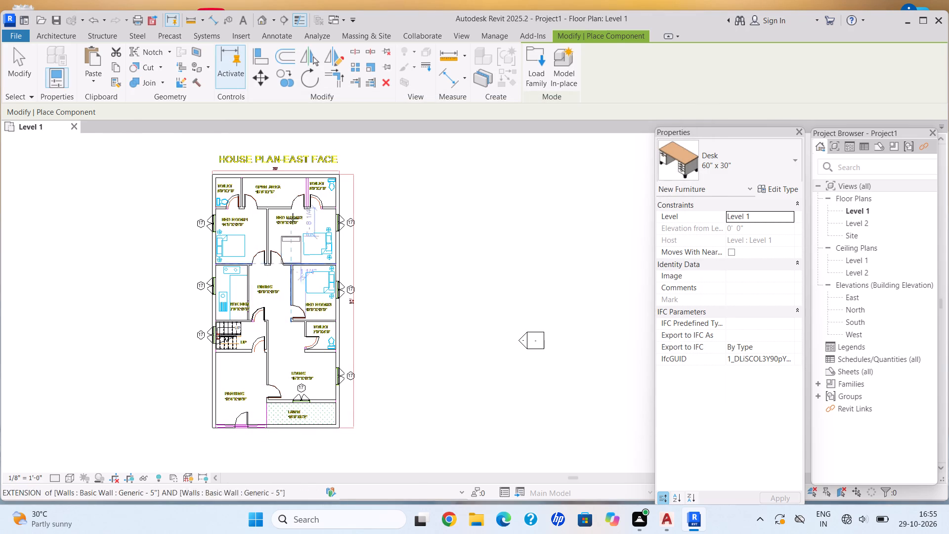
# Place a Bed-Shaker Double 56" x 78" over the CAD bed in Bed Room2, rotated with its headboard toward the outer window wall.
pyautogui.scroll(7, 328, 247)
pyautogui.moveTo(306, 228); pyautogui.dragTo(314, 292, button='middle')
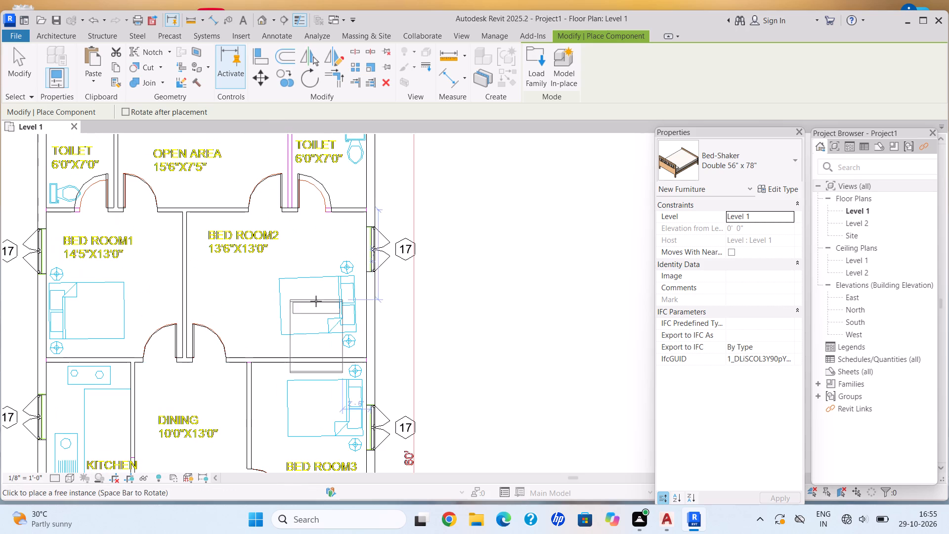
pyautogui.press('space')
pyautogui.press('space')
pyautogui.press('space')
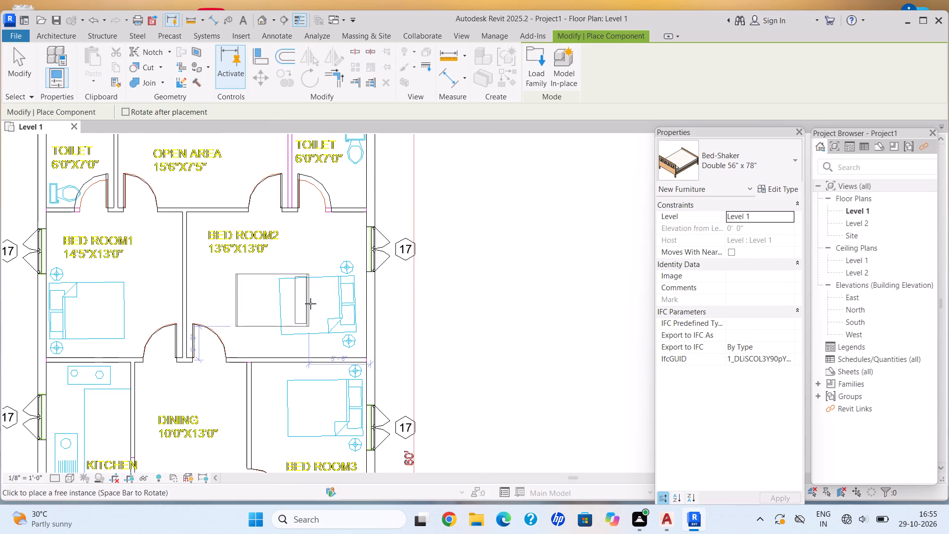
pyautogui.scroll(4, 321, 305)
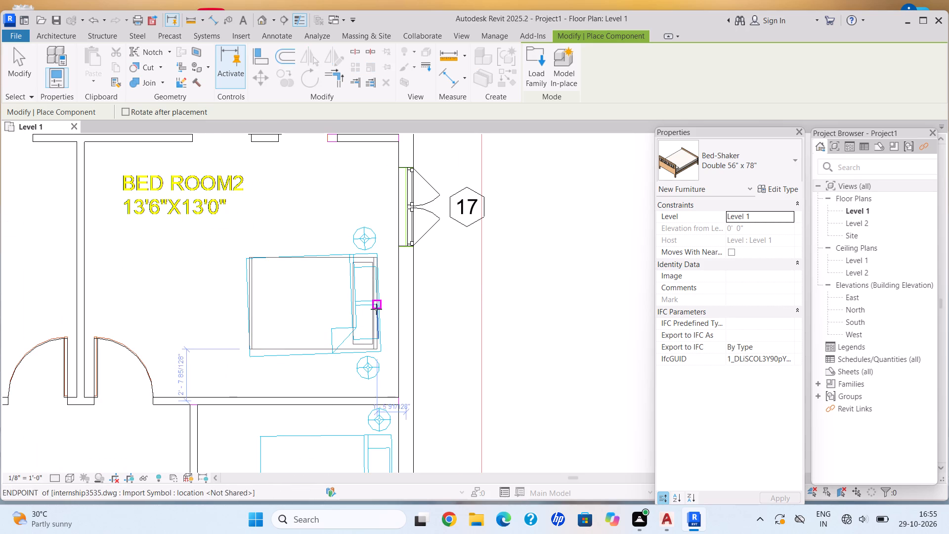
pyautogui.click(376, 309)
# Place another Bed-Shaker Double 56" x 78" over the CAD bed in Bed Room3, headboard toward the outer window wall.
pyautogui.scroll(-6, 386, 370)
pyautogui.moveTo(373, 358); pyautogui.dragTo(343, 275, button='middle')
pyautogui.moveTo(330, 369); pyautogui.dragTo(277, 287, button='middle')
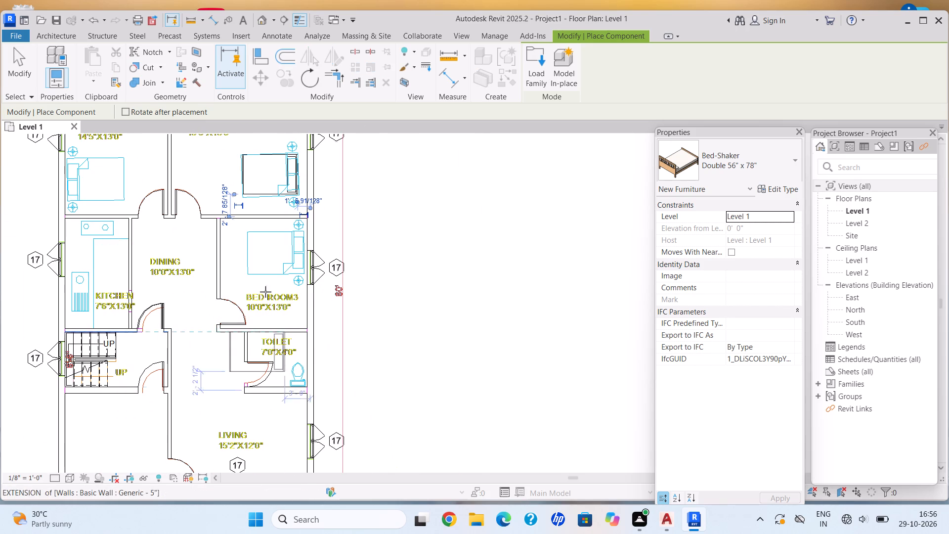
pyautogui.scroll(8, 257, 225)
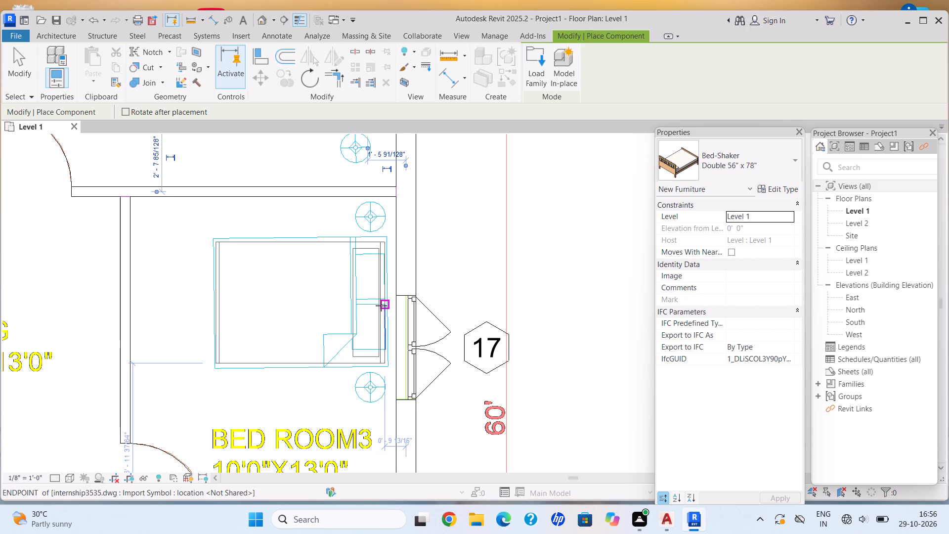
pyautogui.click(380, 306)
# Place a third Double 56" x 78" bed over the CAD bed in Bed Room1, rotated with its headboard toward the outer window wall.
pyautogui.scroll(-10, 249, 350)
pyautogui.moveTo(207, 264); pyautogui.dragTo(334, 297, button='middle')
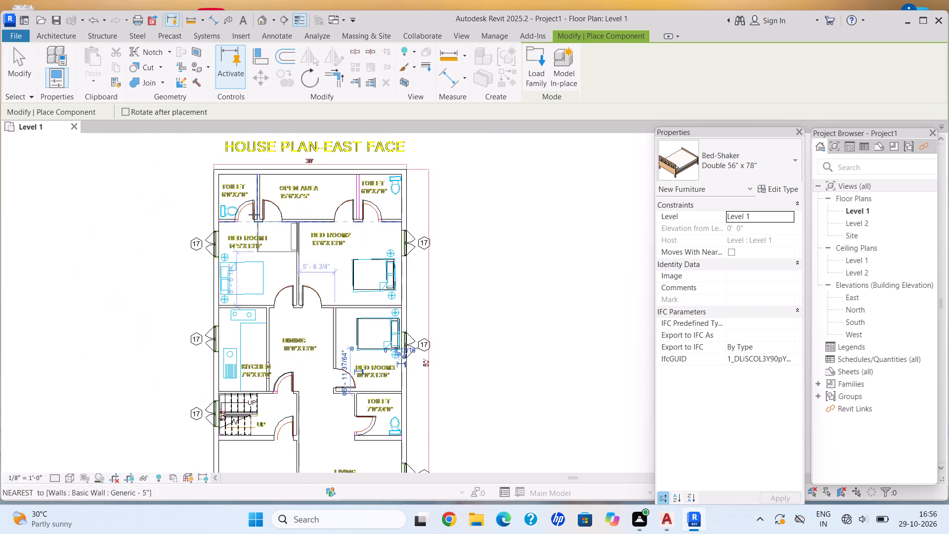
pyautogui.moveTo(258, 223); pyautogui.dragTo(296, 292, button='middle')
pyautogui.scroll(4, 260, 311)
pyautogui.press('space')
pyautogui.press('space')
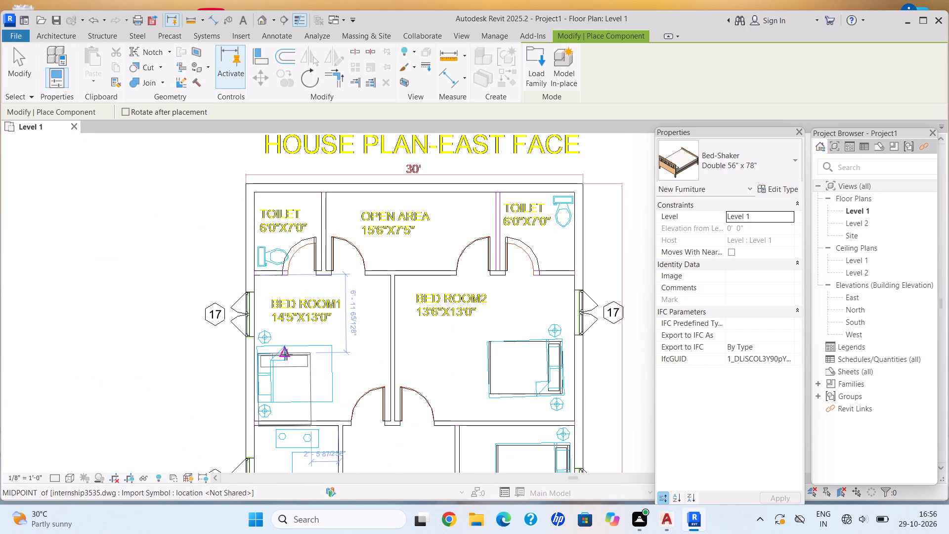
pyautogui.press('space')
pyautogui.scroll(5, 280, 380)
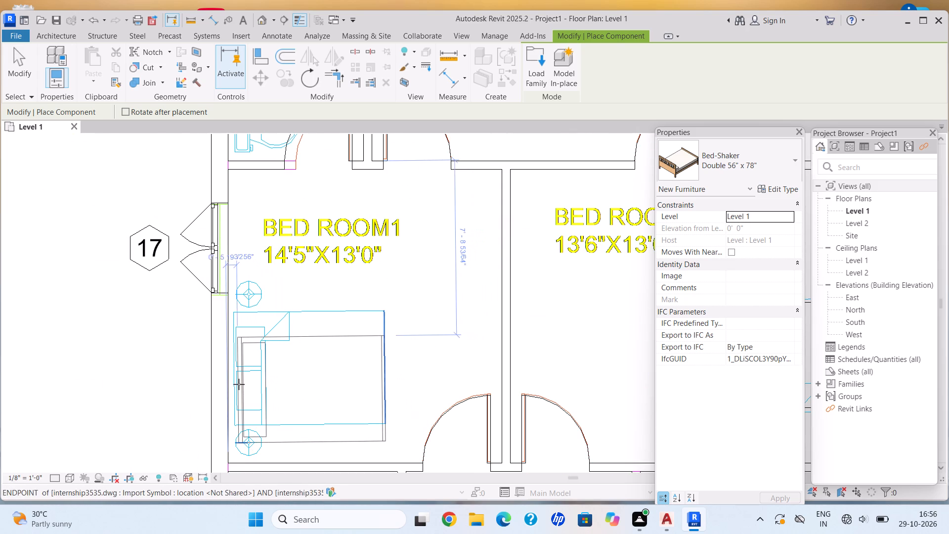
pyautogui.click(238, 376)
# Examine the plan from the furnished bedrooms to the living room, parking and lawn, and end the bed placement.
pyautogui.scroll(-6, 229, 365)
pyautogui.middleClick(182, 204)
pyautogui.moveTo(180, 210); pyautogui.dragTo(163, 291, button='middle')
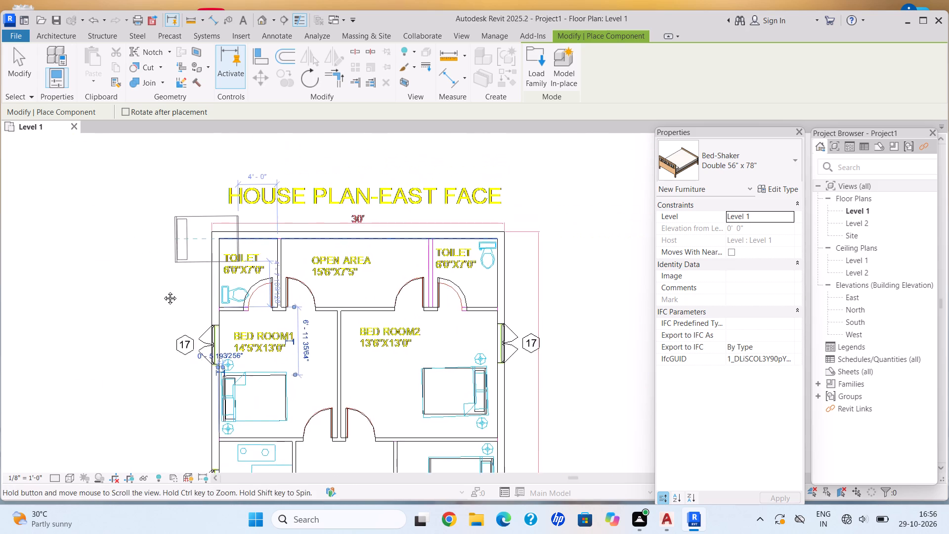
pyautogui.moveTo(163, 291); pyautogui.dragTo(166, 353, button='middle')
pyautogui.scroll(2, 359, 355)
pyautogui.scroll(-3, 364, 359)
pyautogui.moveTo(361, 355); pyautogui.dragTo(330, 310, button='middle')
pyautogui.scroll(-1, 268, 342)
pyautogui.moveTo(306, 388); pyautogui.dragTo(279, 247, button='middle')
pyautogui.moveTo(311, 392); pyautogui.dragTo(305, 368, button='middle')
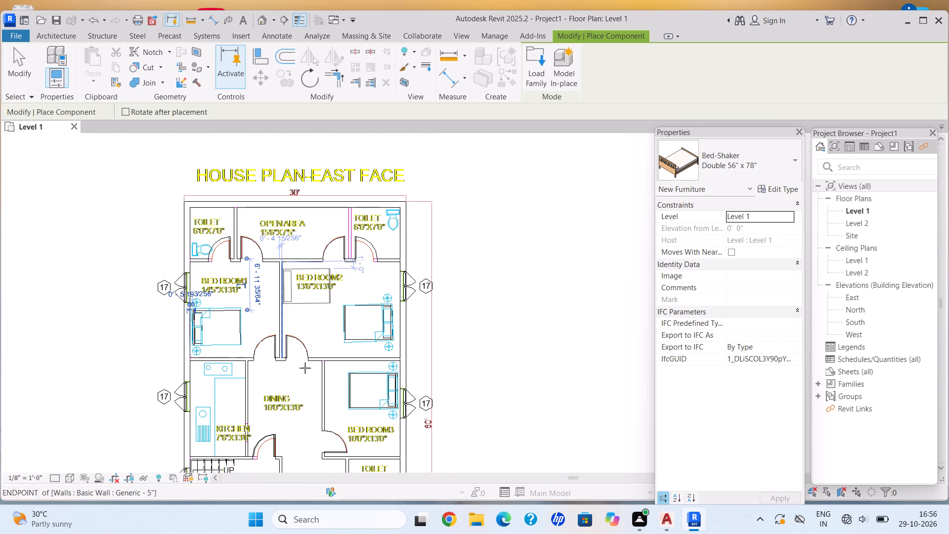
pyautogui.moveTo(305, 368); pyautogui.dragTo(299, 295, button='middle')
pyautogui.moveTo(270, 387); pyautogui.dragTo(272, 337, button='middle')
pyautogui.moveTo(282, 401); pyautogui.dragTo(281, 384, button='middle')
pyautogui.scroll(2, 251, 373)
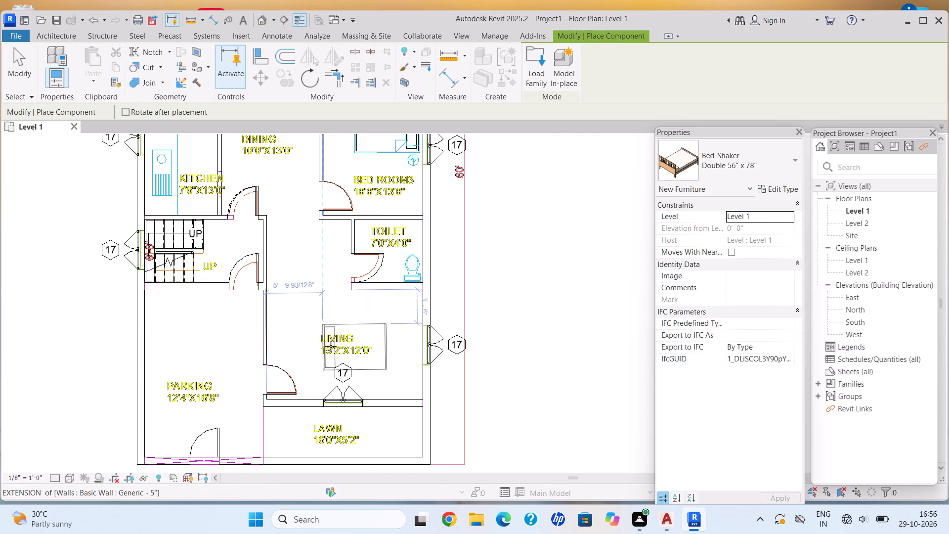
pyautogui.moveTo(345, 377); pyautogui.dragTo(350, 394, button='middle')
pyautogui.press('Escape')
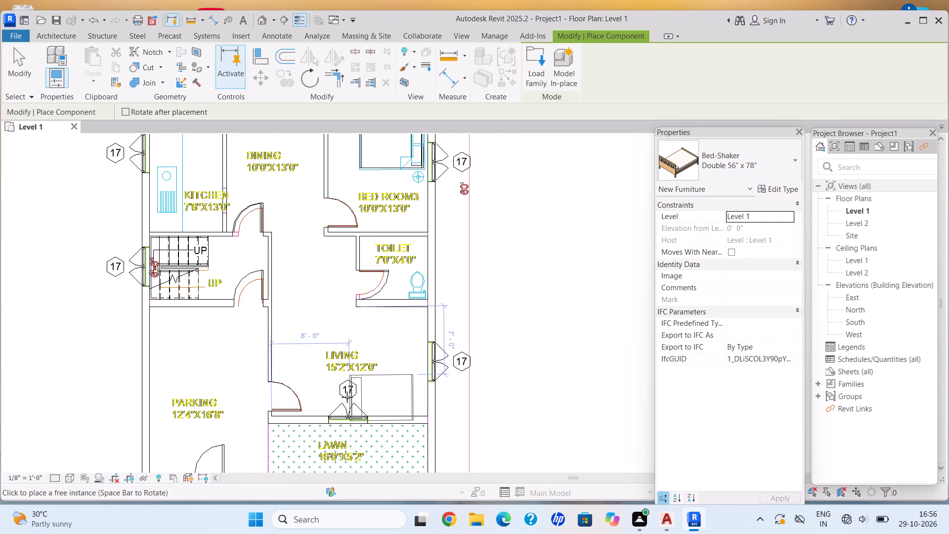
pyautogui.press('Escape')
pyautogui.press('Escape')
# Load the Modern_Toilet_7747 family as a component from the wash basin folder inside SHUBHAM CITY in Documents.
pyautogui.click(154, 86)
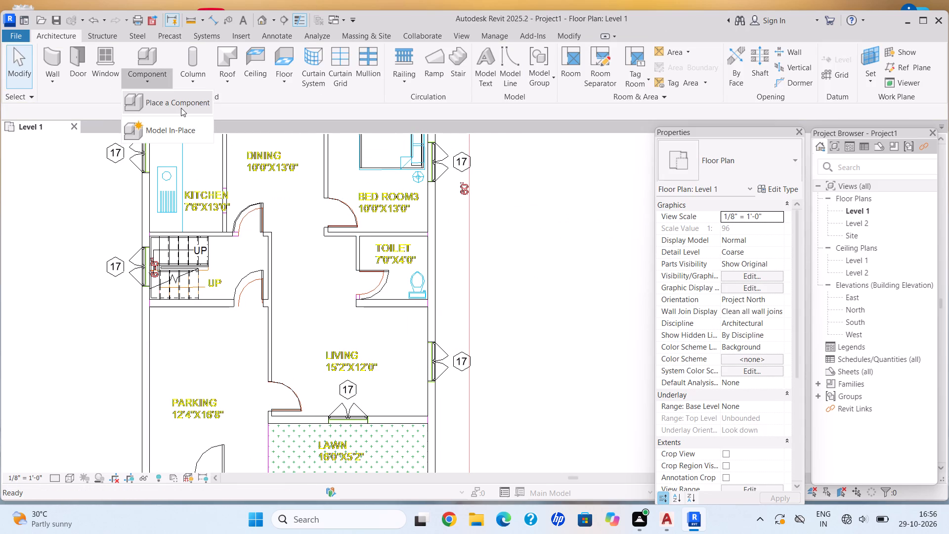
pyautogui.click(181, 108)
pyautogui.click(546, 78)
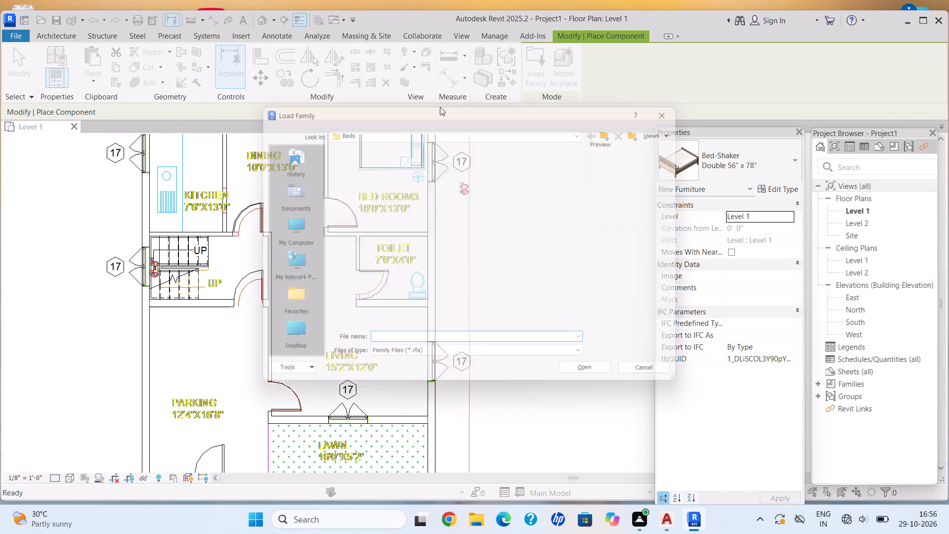
pyautogui.doubleClick(276, 196)
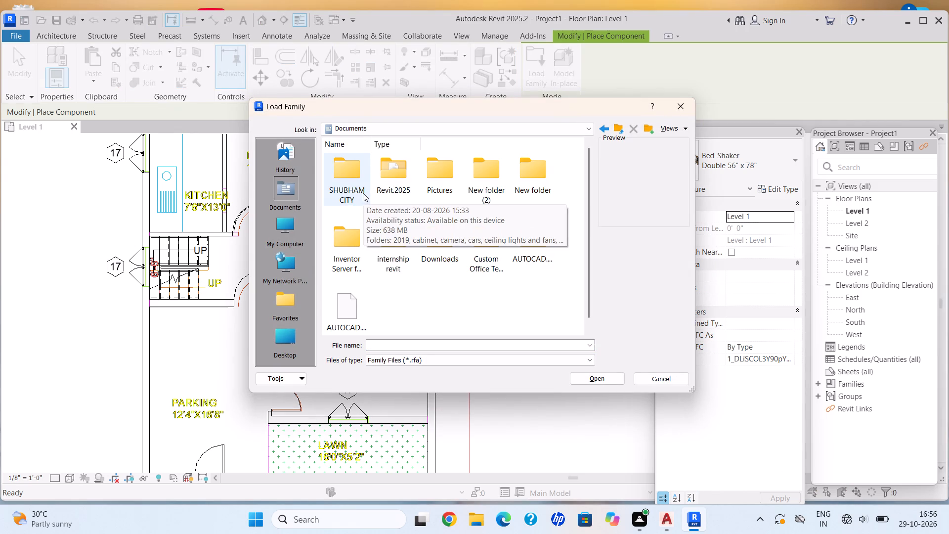
pyautogui.doubleClick(351, 176)
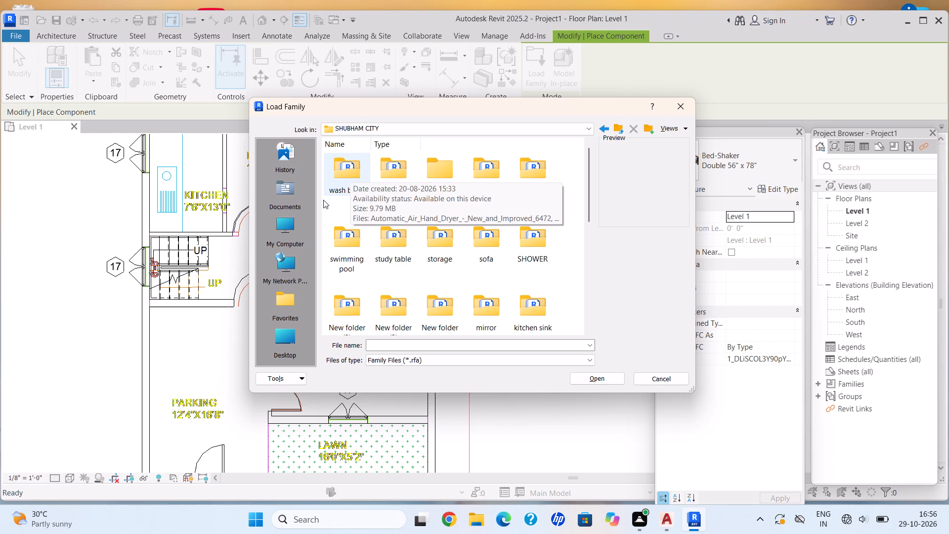
pyautogui.doubleClick(359, 181)
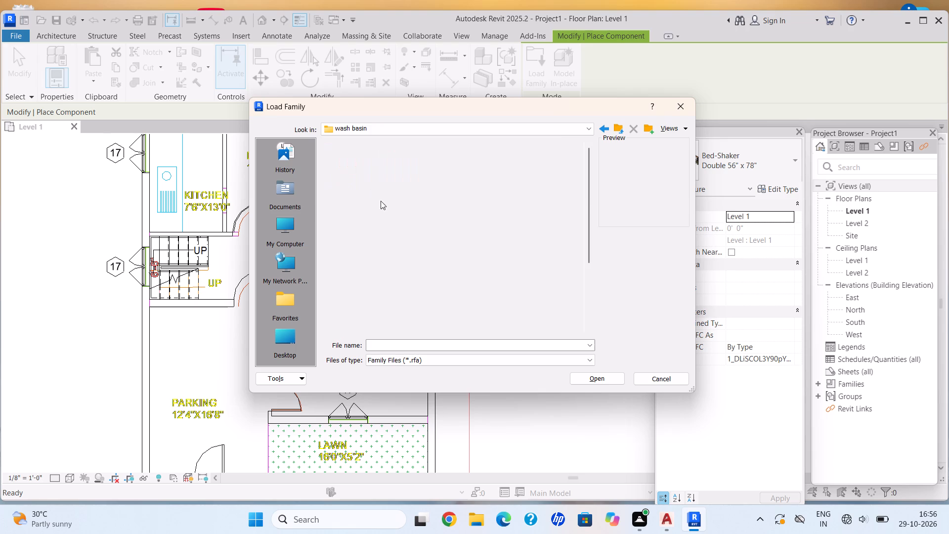
pyautogui.click(493, 249)
pyautogui.click(588, 376)
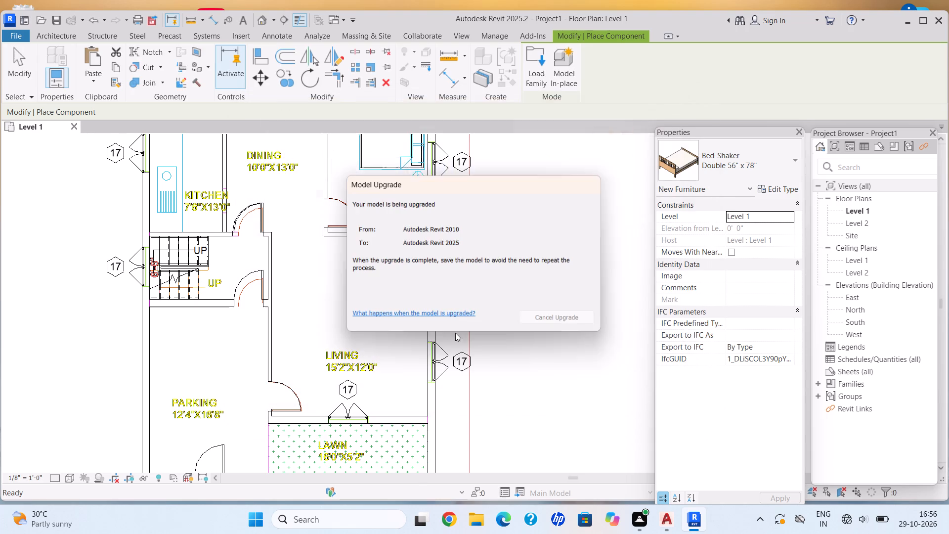
# Place a Modern_Toilet_7747 over the CAD toilet symbol in the 7'0"x4'0" toilet, rotated with its tank toward the living room wall.
pyautogui.scroll(4, 184, 244)
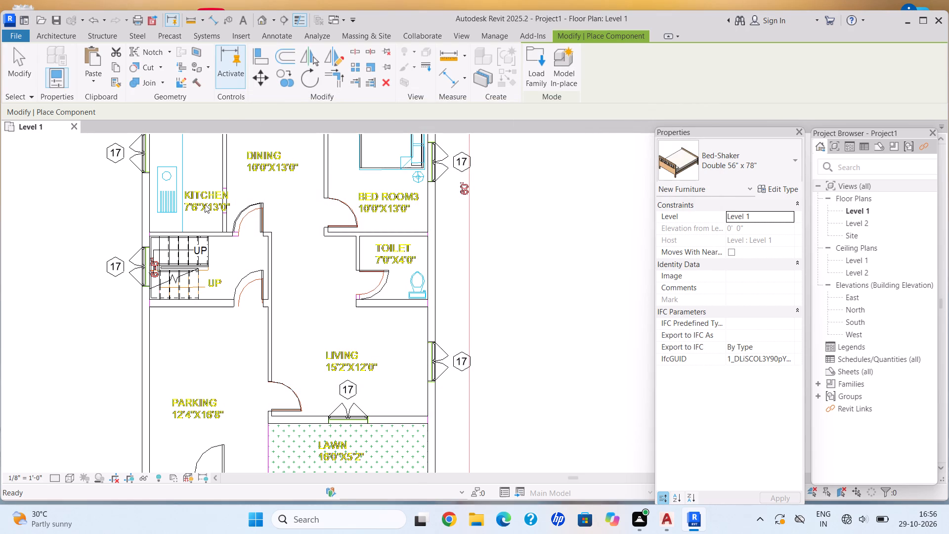
pyautogui.scroll(2, 195, 184)
pyautogui.moveTo(186, 180); pyautogui.dragTo(191, 188, button='middle')
pyautogui.scroll(3, 432, 327)
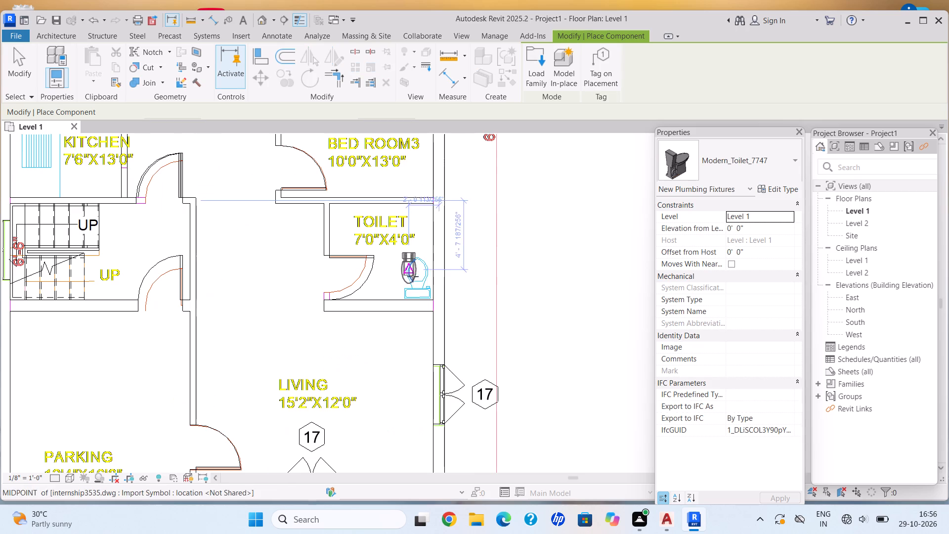
pyautogui.press('space')
pyautogui.press('space')
pyautogui.scroll(3, 416, 296)
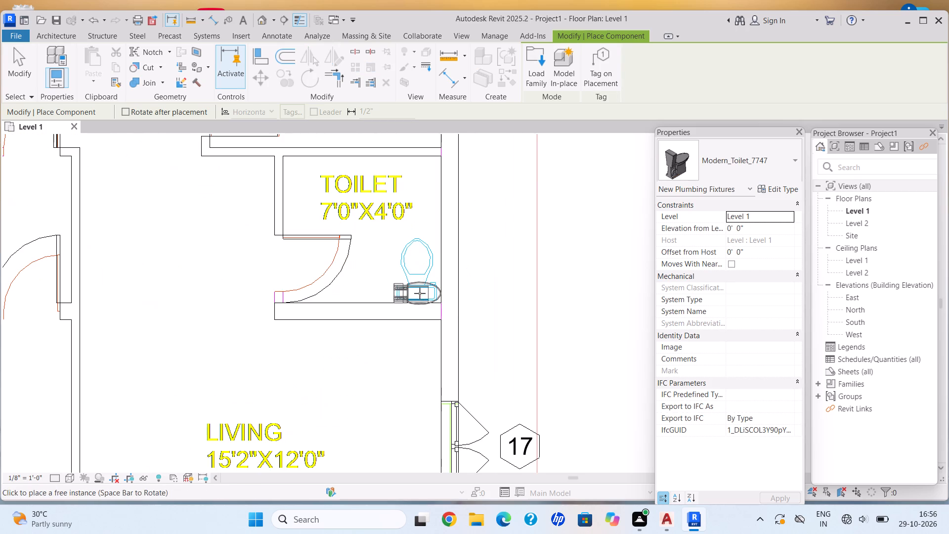
pyautogui.scroll(5, 420, 293)
pyautogui.press('space')
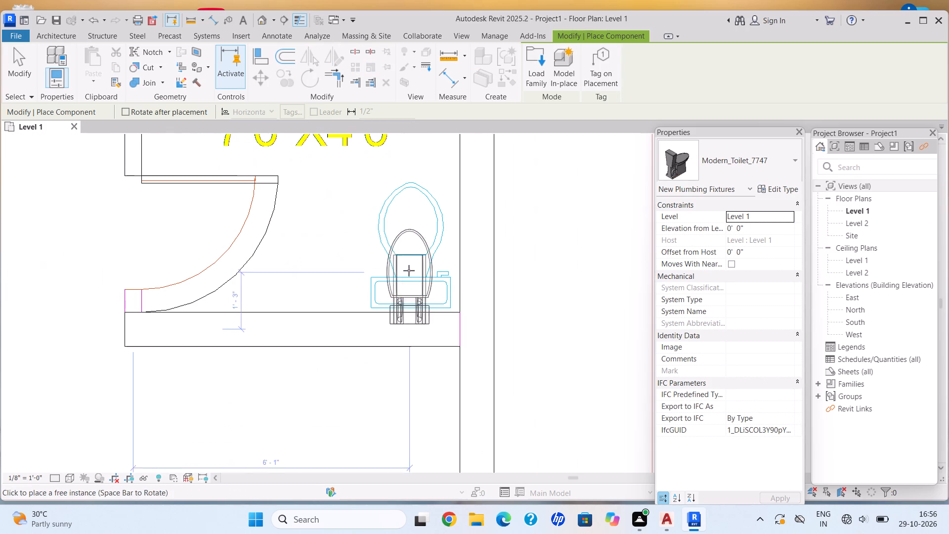
pyautogui.click(415, 244)
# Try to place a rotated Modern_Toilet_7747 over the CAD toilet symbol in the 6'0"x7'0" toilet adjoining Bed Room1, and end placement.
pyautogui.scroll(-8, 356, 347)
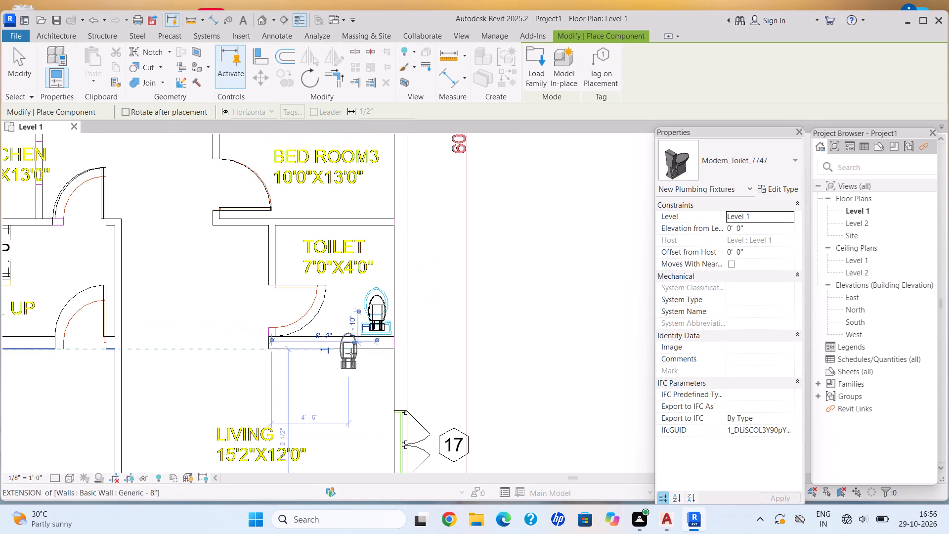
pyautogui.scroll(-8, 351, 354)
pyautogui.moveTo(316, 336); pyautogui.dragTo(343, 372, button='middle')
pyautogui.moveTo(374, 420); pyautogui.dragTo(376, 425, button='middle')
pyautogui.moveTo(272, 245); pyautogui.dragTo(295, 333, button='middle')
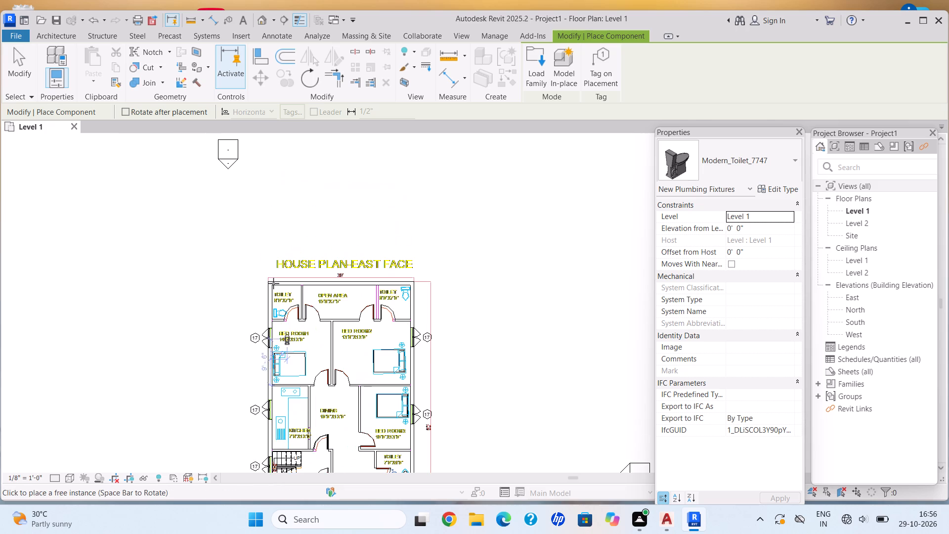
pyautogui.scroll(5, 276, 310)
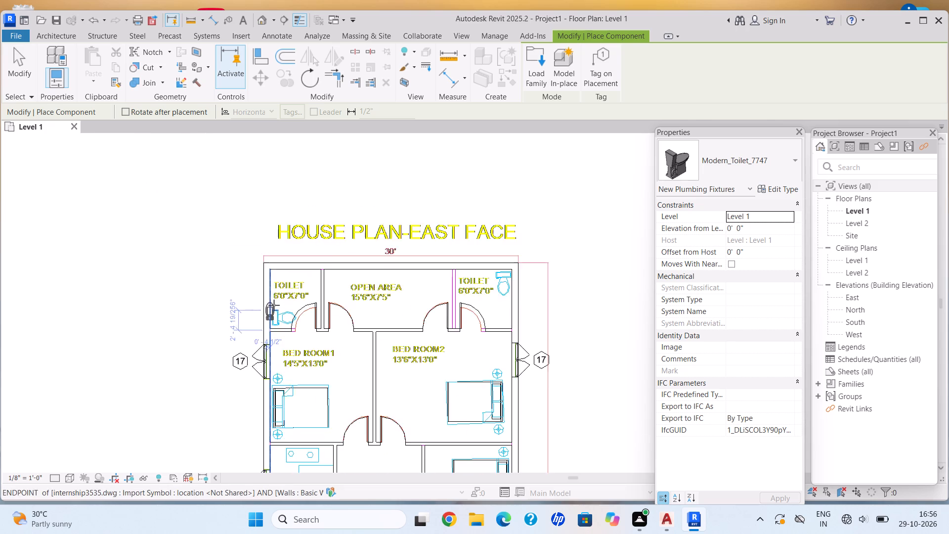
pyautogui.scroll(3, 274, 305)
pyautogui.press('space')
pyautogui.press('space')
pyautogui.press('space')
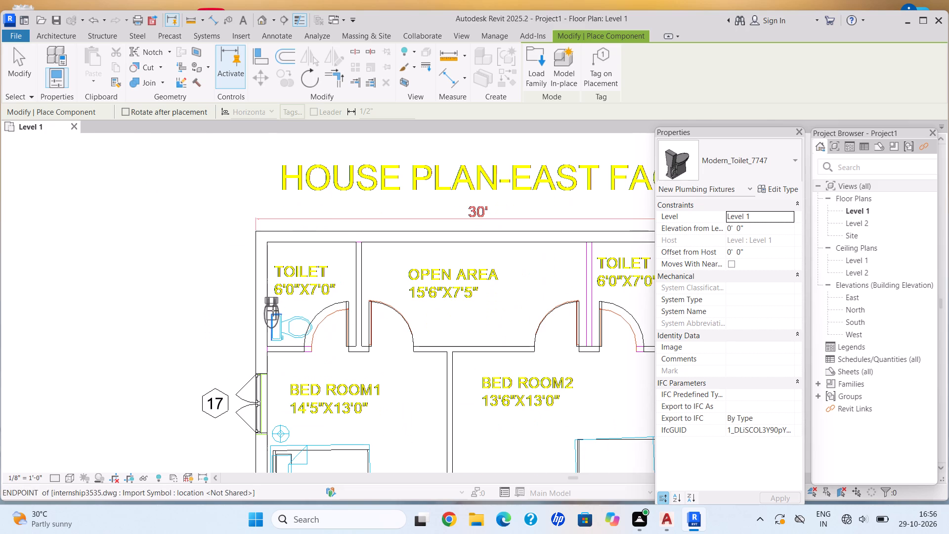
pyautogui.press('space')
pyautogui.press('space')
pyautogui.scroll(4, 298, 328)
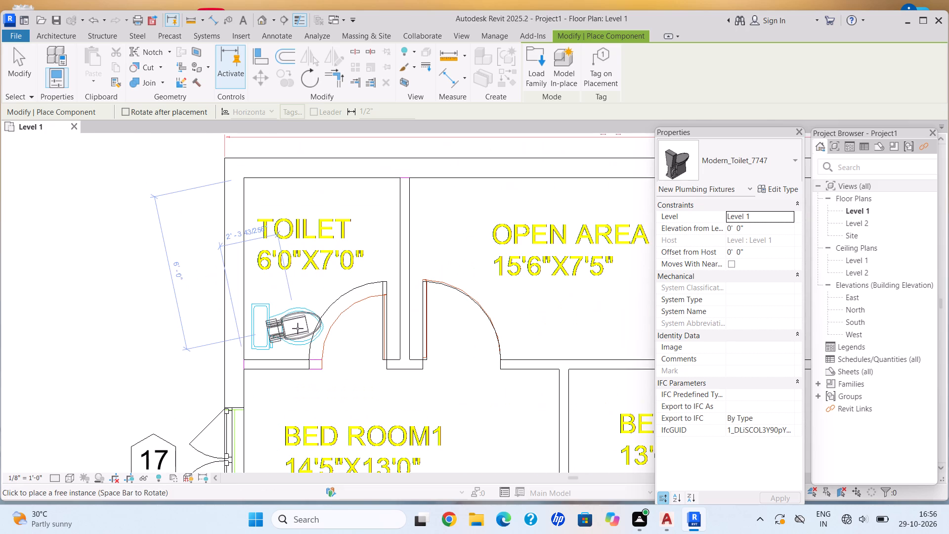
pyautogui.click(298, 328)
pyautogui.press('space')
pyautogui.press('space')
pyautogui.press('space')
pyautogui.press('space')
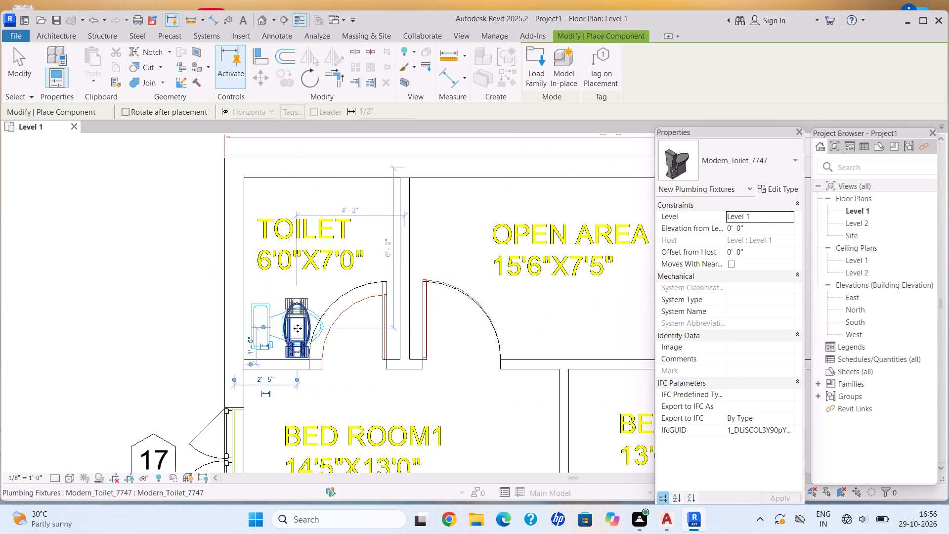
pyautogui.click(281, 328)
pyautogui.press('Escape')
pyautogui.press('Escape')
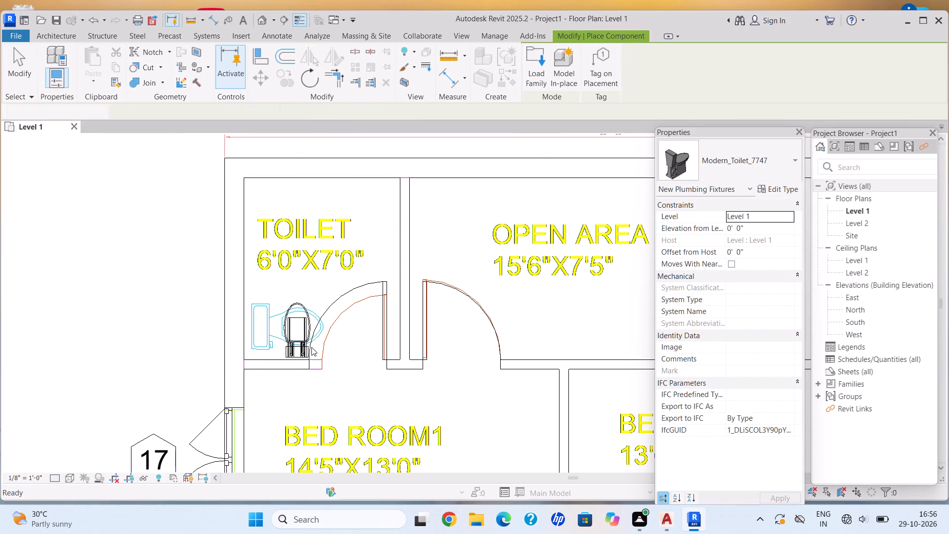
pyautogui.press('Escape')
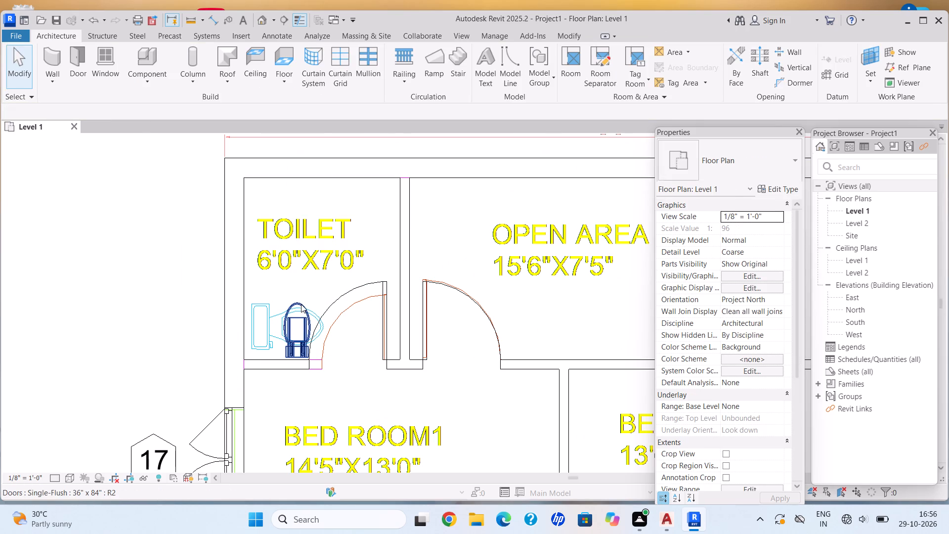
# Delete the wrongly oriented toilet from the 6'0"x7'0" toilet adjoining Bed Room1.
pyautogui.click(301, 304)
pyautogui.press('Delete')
# Restart component placement and load the Modern_Toilet_7747 family again from the wash basin folder.
pyautogui.scroll(-7, 334, 333)
pyautogui.scroll(3, 324, 348)
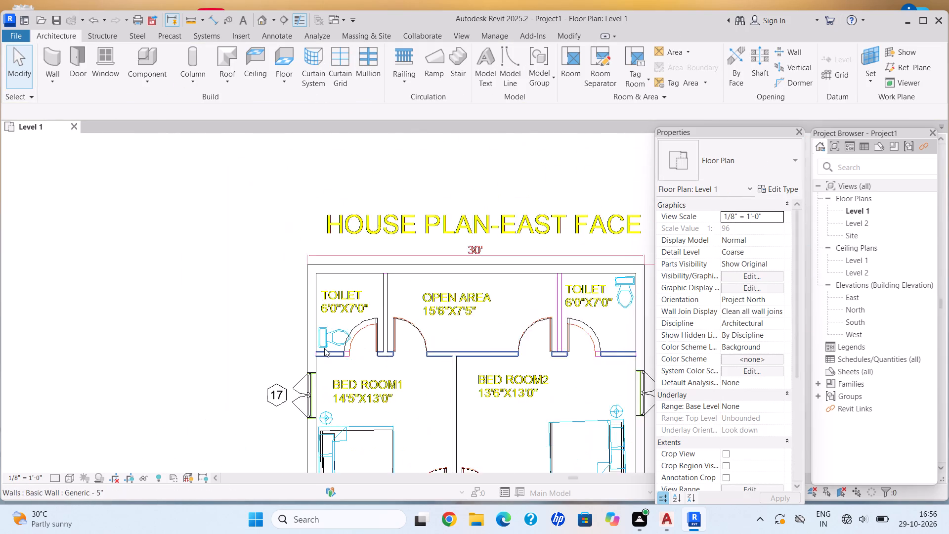
pyautogui.scroll(1, 324, 348)
pyautogui.press('`')
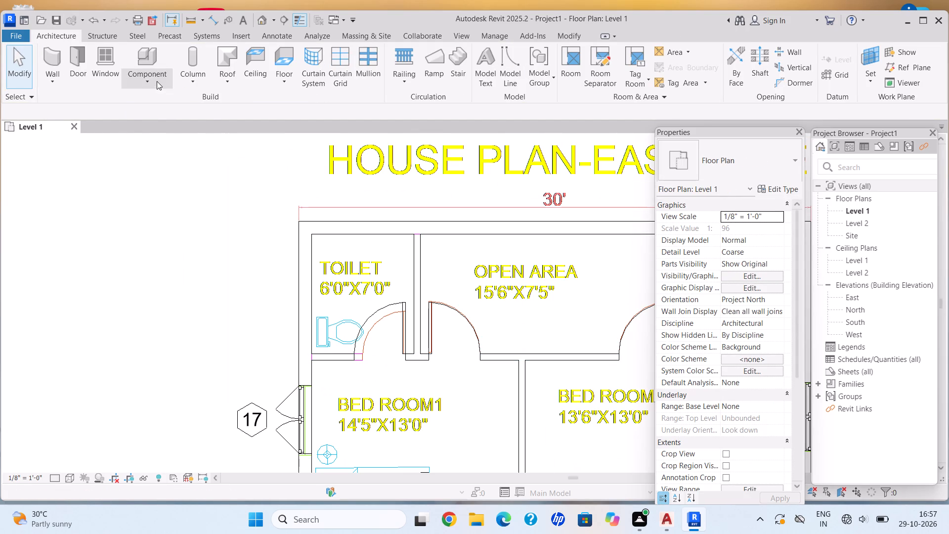
pyautogui.click(157, 81)
pyautogui.click(166, 101)
pyautogui.click(543, 73)
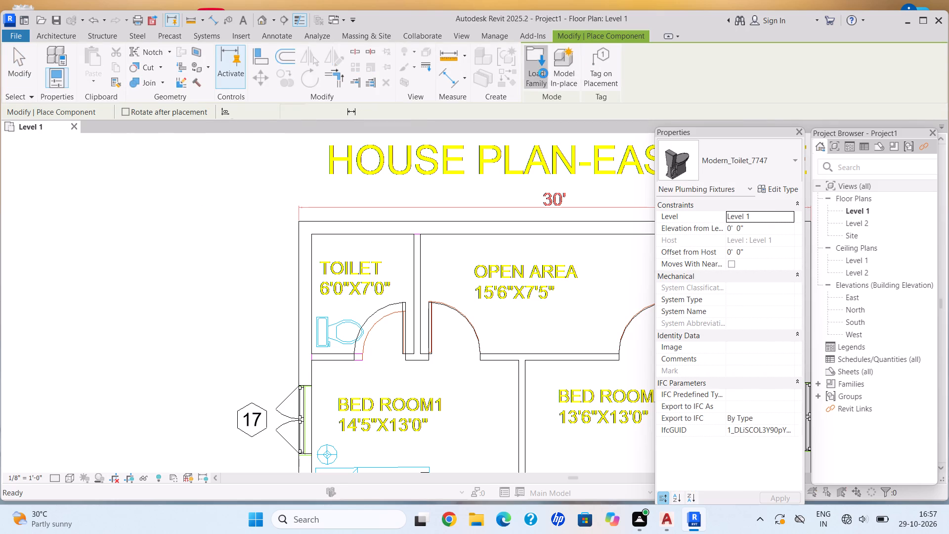
pyautogui.click(488, 245)
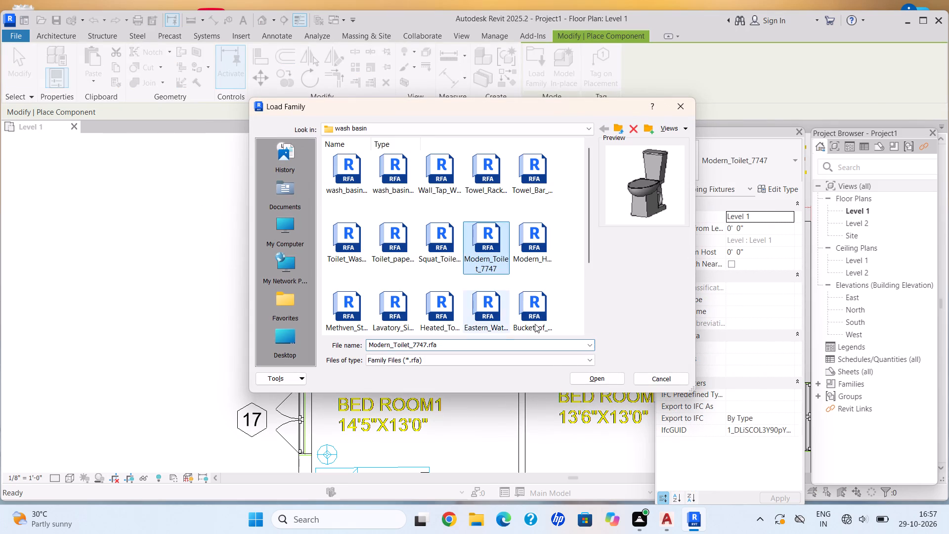
pyautogui.click(578, 375)
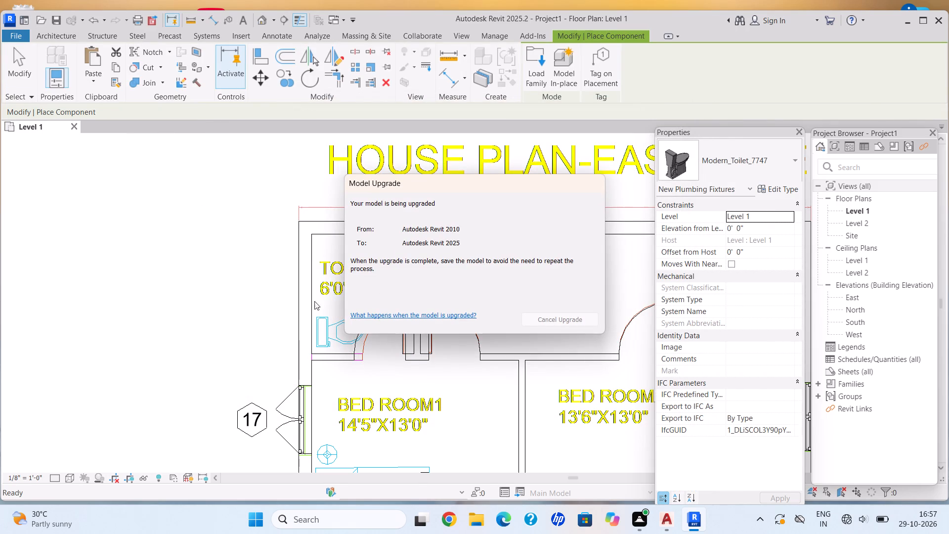
# Place a Modern_Toilet_7747 just above the CAD symbol in the toilet adjoining Bed Room1, tank toward the outer wall, and end placement.
pyautogui.scroll(1, 326, 302)
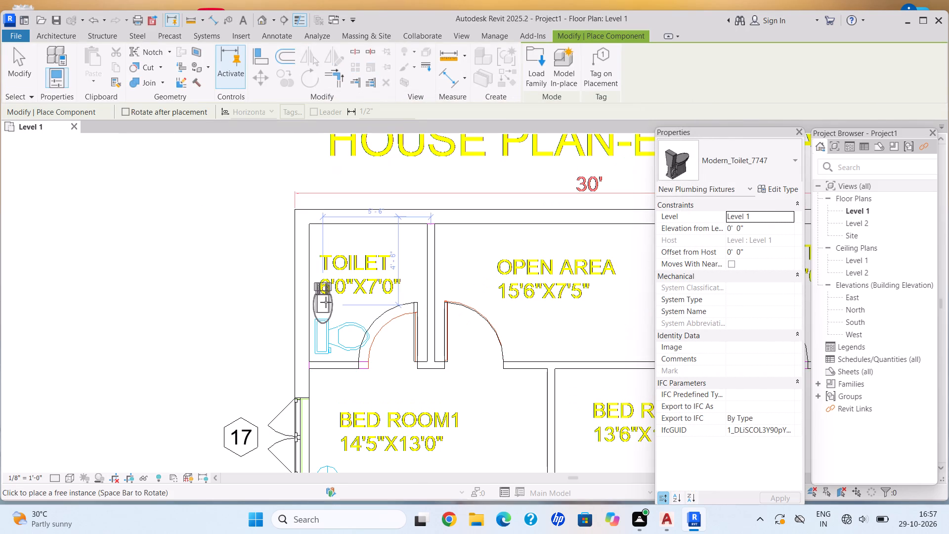
pyautogui.press('space')
pyautogui.click(345, 296)
pyautogui.scroll(-3, 407, 317)
pyautogui.moveTo(399, 305); pyautogui.dragTo(388, 289, button='middle')
pyautogui.moveTo(374, 267); pyautogui.dragTo(347, 229, button='middle')
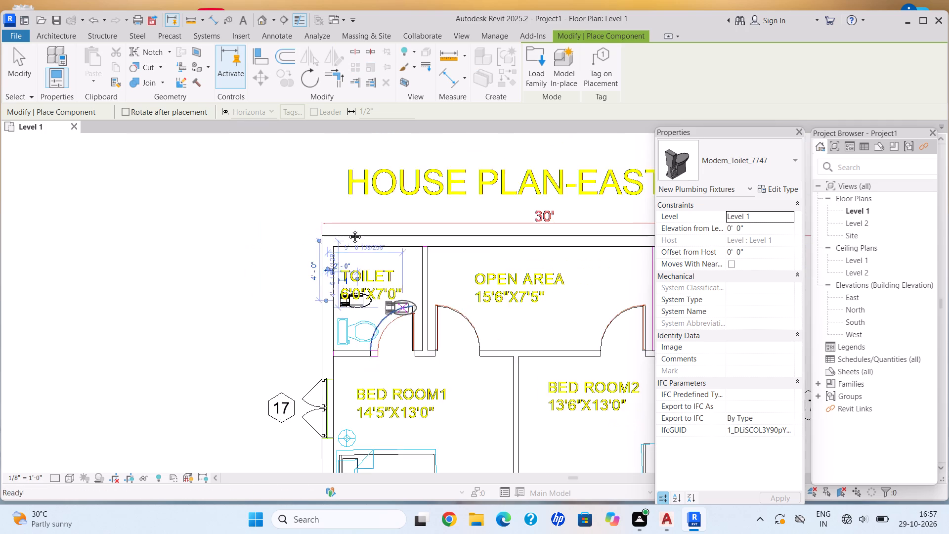
pyautogui.moveTo(347, 229); pyautogui.dragTo(335, 215, button='middle')
pyautogui.scroll(-3, 347, 229)
pyautogui.moveTo(422, 318); pyautogui.dragTo(333, 222, button='middle')
pyautogui.scroll(-2, 340, 228)
pyautogui.moveTo(329, 311); pyautogui.dragTo(329, 248, button='middle')
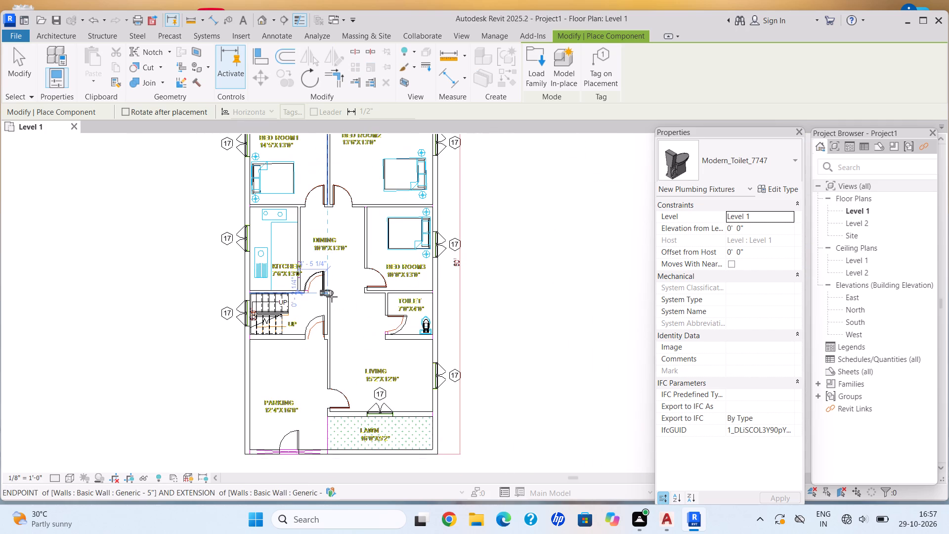
pyautogui.press('Escape')
pyautogui.press('Escape')
# Examine the whole Level 1 floor plan with the placed beds and toilets.
pyautogui.moveTo(372, 341); pyautogui.dragTo(371, 374, button='middle')
pyautogui.scroll(-1, 371, 375)
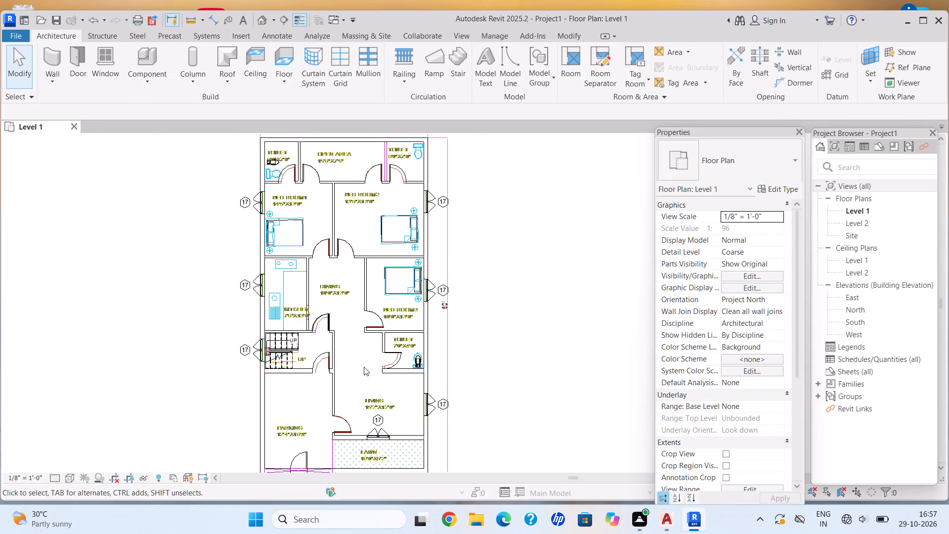
pyautogui.moveTo(363, 367); pyautogui.dragTo(274, 384, button='middle')
pyautogui.scroll(-2, 3, 215)
pyautogui.moveTo(66, 275); pyautogui.dragTo(77, 268, button='middle')
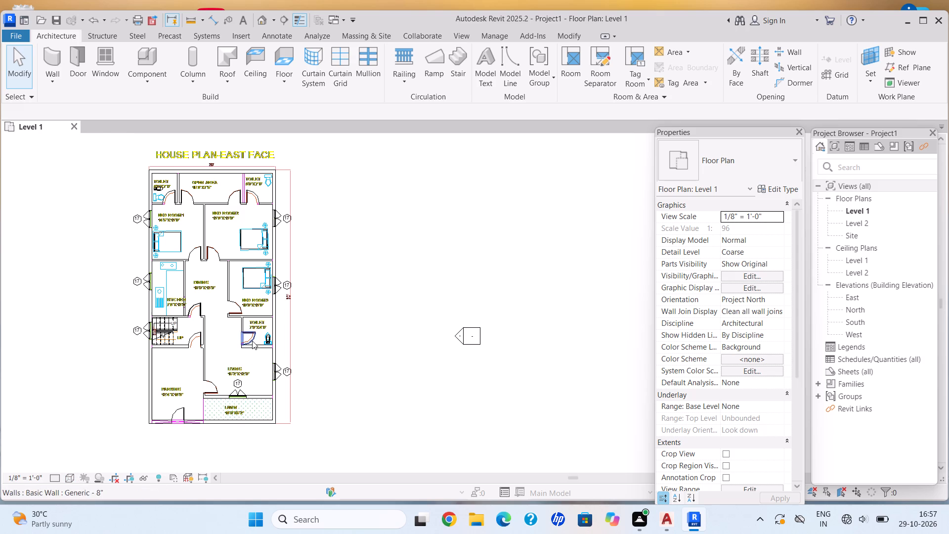
pyautogui.scroll(5, 264, 334)
pyautogui.scroll(-5, 268, 332)
pyautogui.moveTo(266, 329); pyautogui.dragTo(279, 340, button='middle')
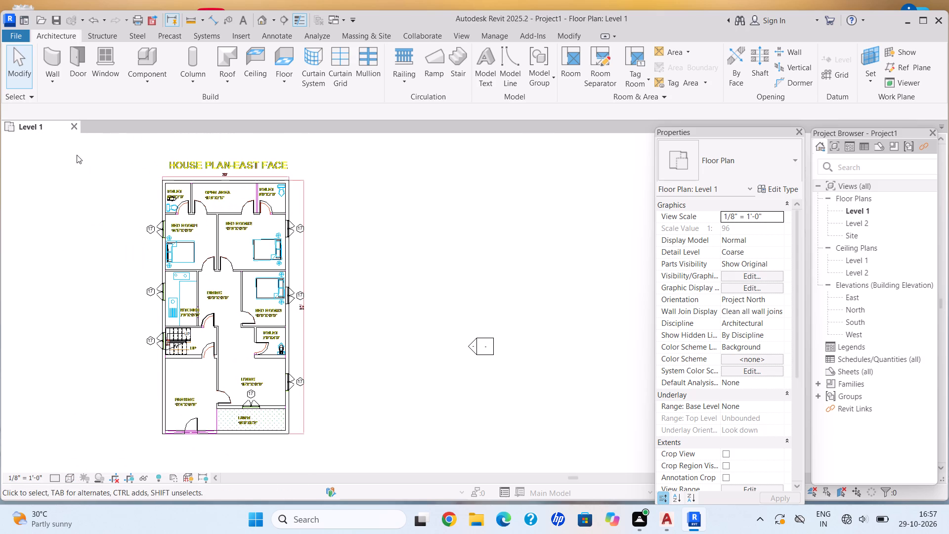
# Open the South elevation to check it, and return to the Level 1 floor plan.
pyautogui.doubleClick(864, 321)
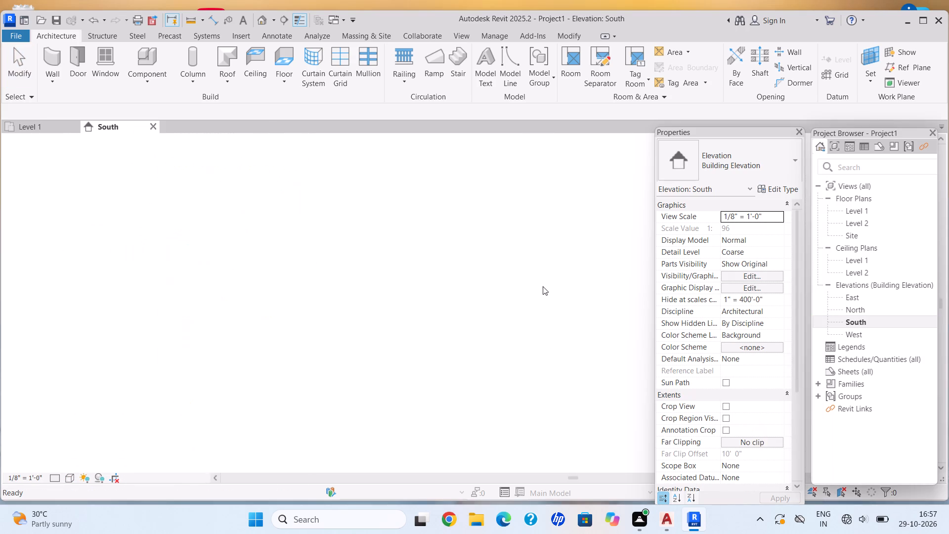
pyautogui.moveTo(534, 288); pyautogui.dragTo(350, 291, button='middle')
pyautogui.press('Escape')
pyautogui.click(36, 122)
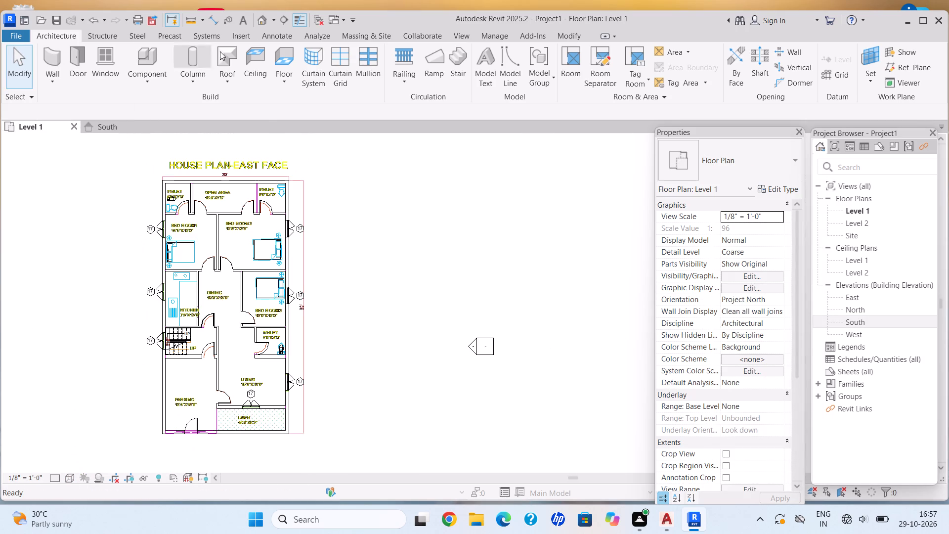
# Open the default 3D view and inspect the house model's walls, doors, windows and stair.
pyautogui.click(275, 20)
pyautogui.click(282, 26)
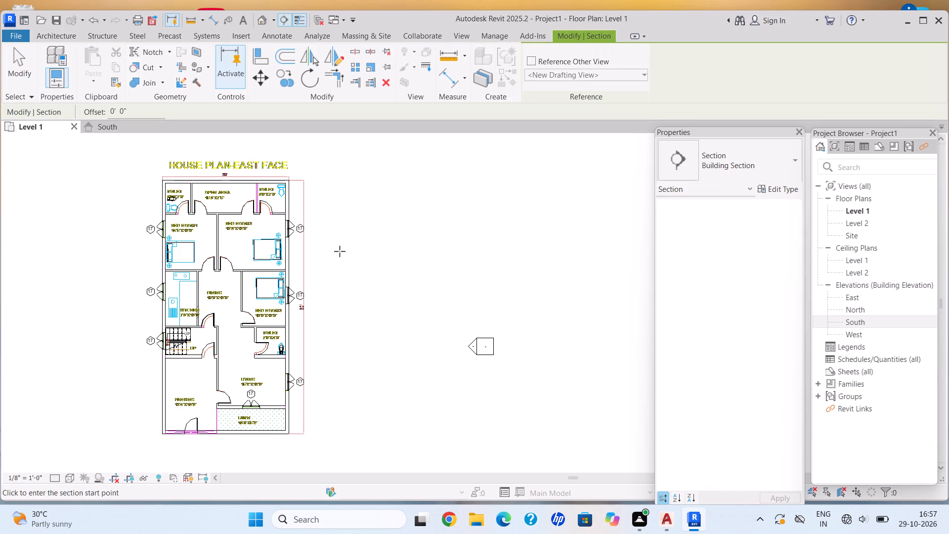
pyautogui.click(272, 17)
pyautogui.click(276, 33)
pyautogui.scroll(6, 506, 281)
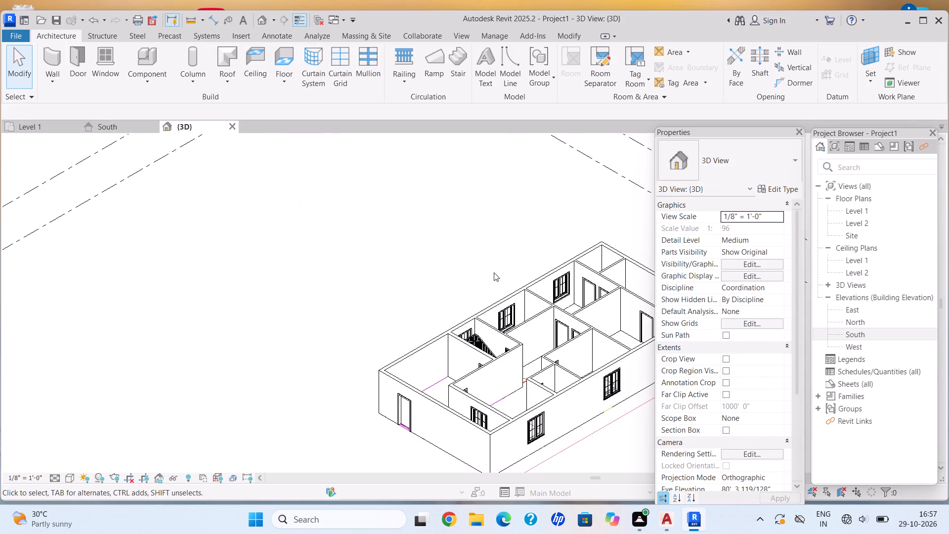
pyautogui.moveTo(415, 236); pyautogui.dragTo(379, 224, button='middle')
pyautogui.scroll(-2, 228, 202)
# Return to the Level 1 floor plan and examine the layout from the bedrooms to the living room and lawn.
pyautogui.click(19, 119)
pyautogui.click(20, 126)
pyautogui.scroll(-5, 337, 288)
pyautogui.press('Escape')
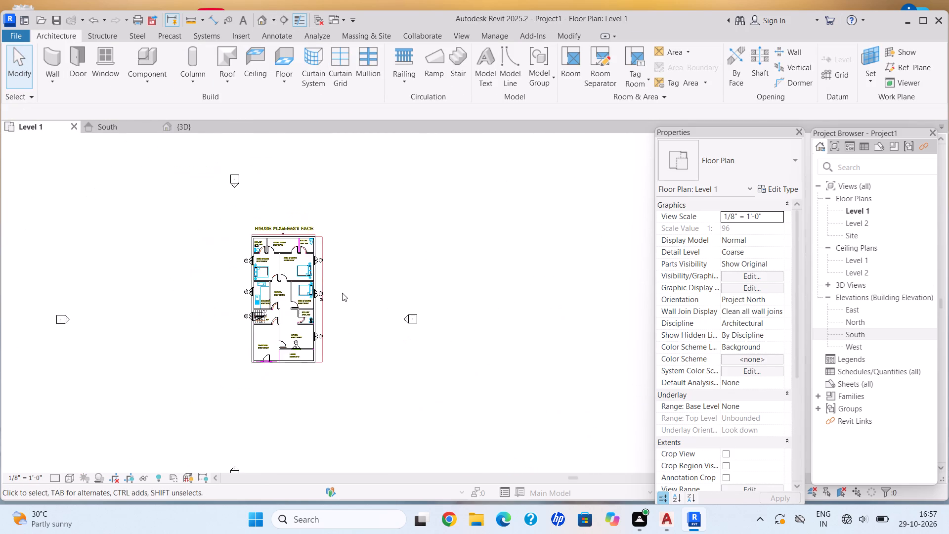
pyautogui.moveTo(342, 293); pyautogui.dragTo(370, 286, button='middle')
pyautogui.scroll(-1, 371, 286)
pyautogui.keyDown('shift'); pyautogui.moveTo(376, 291); pyautogui.dragTo(268, 286, button='middle'); pyautogui.keyUp('shift')
pyautogui.scroll(3, 278, 244)
pyautogui.middleClick(410, 270)
pyautogui.scroll(5, 201, 338)
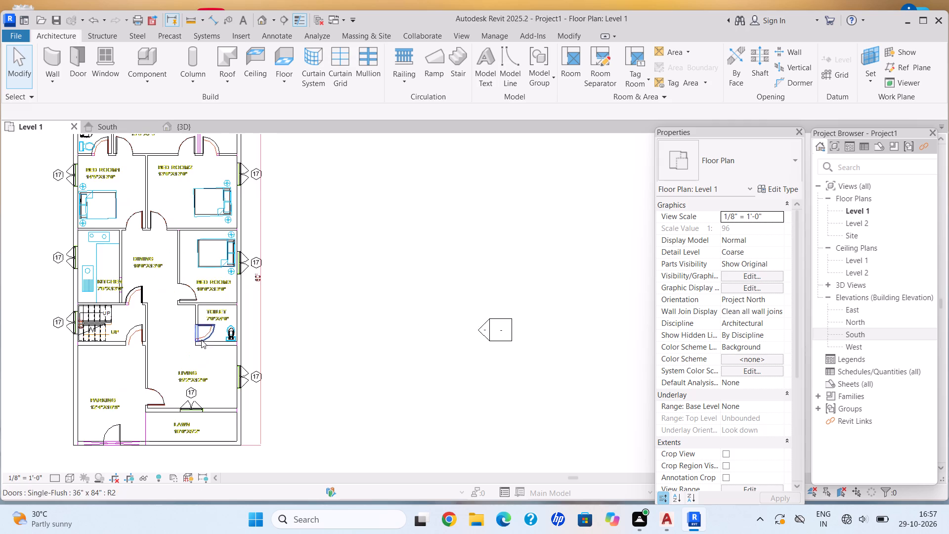
# Examine the Level 1 floor plan as a whole and check the wall height against the levels in the South elevation.
pyautogui.scroll(-1, 225, 338)
pyautogui.moveTo(223, 336); pyautogui.dragTo(234, 333, button='middle')
pyautogui.scroll(-1, 235, 333)
pyautogui.middleClick(236, 333)
pyautogui.moveTo(247, 333); pyautogui.dragTo(293, 323, button='middle')
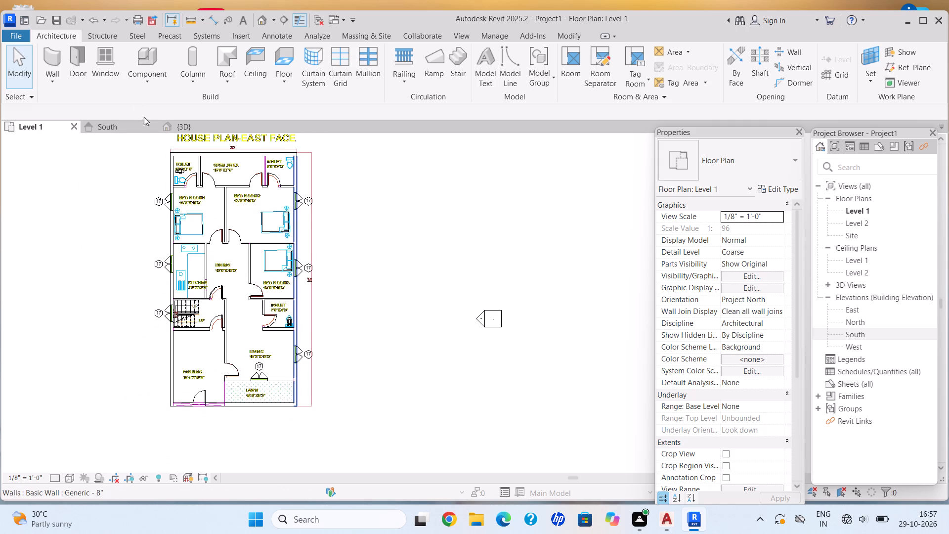
pyautogui.press('Escape')
pyautogui.click(119, 127)
pyautogui.scroll(-6, 261, 167)
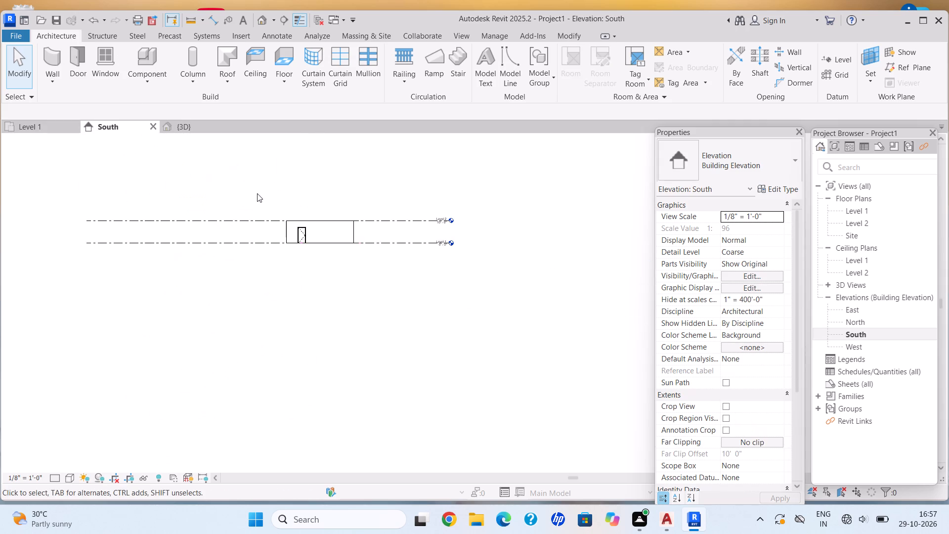
pyautogui.moveTo(269, 211); pyautogui.dragTo(246, 240, button='middle')
pyautogui.scroll(6, 308, 252)
pyautogui.scroll(2, 350, 246)
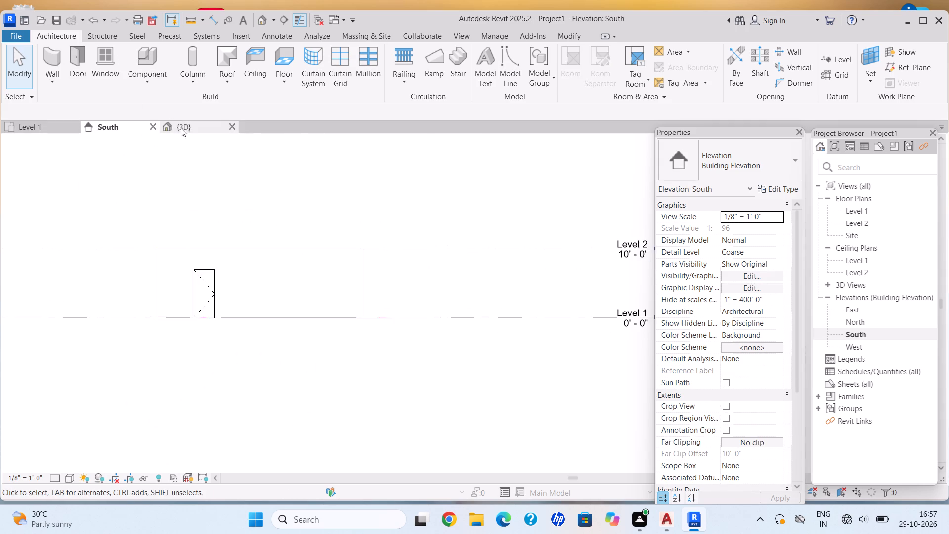
# Start a Roof by Footprint with a rectangular boundary from the 3D view and set the Basic Roof Generic - 12" structure thickness to 6".
pyautogui.click(180, 127)
pyautogui.click(229, 79)
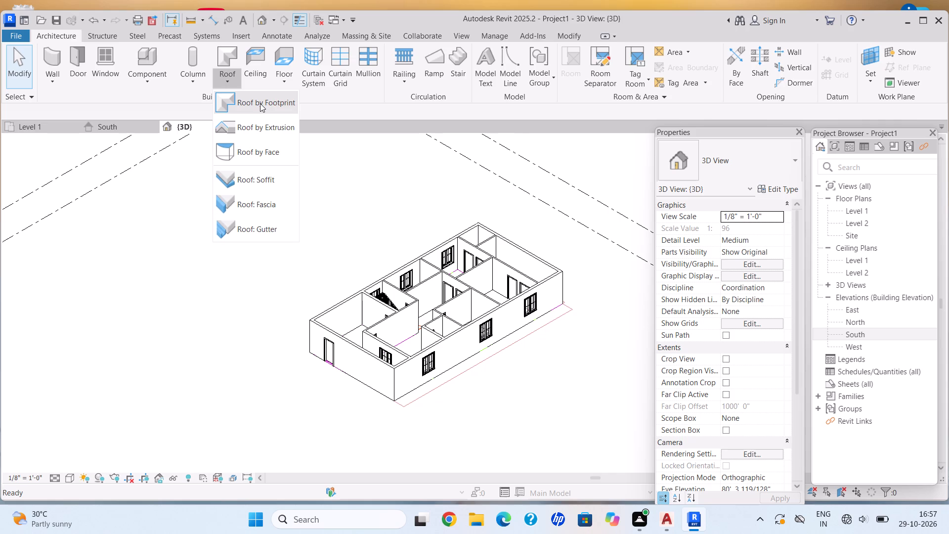
pyautogui.click(260, 103)
pyautogui.click(485, 286)
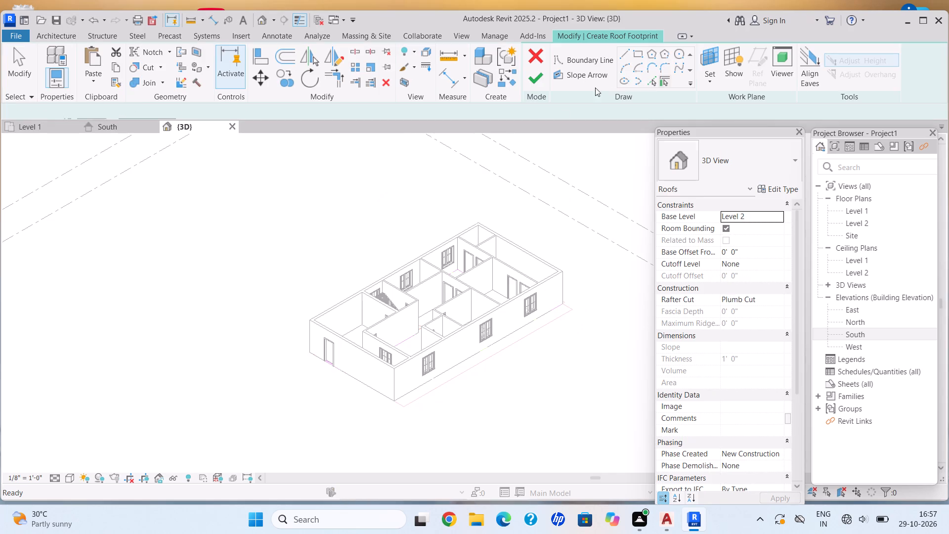
pyautogui.click(636, 53)
pyautogui.click(776, 189)
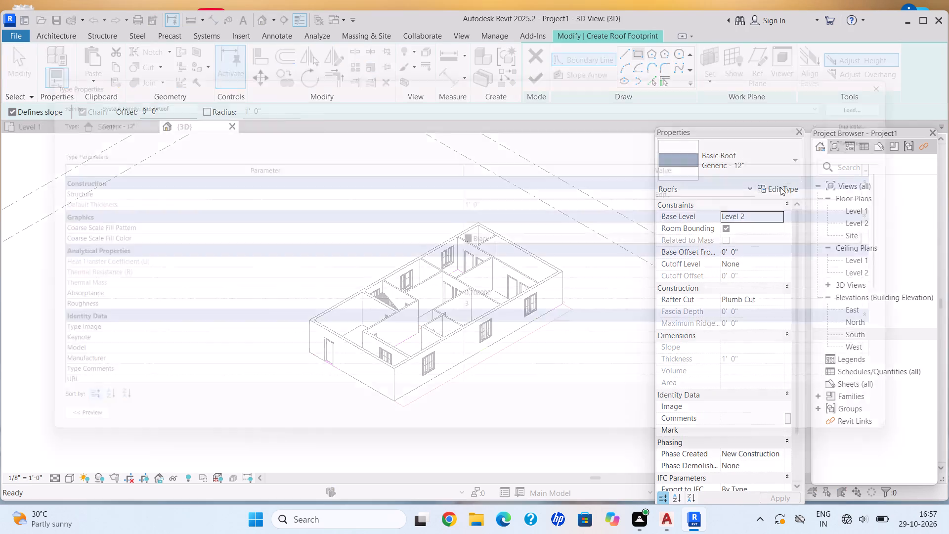
pyautogui.click(691, 185)
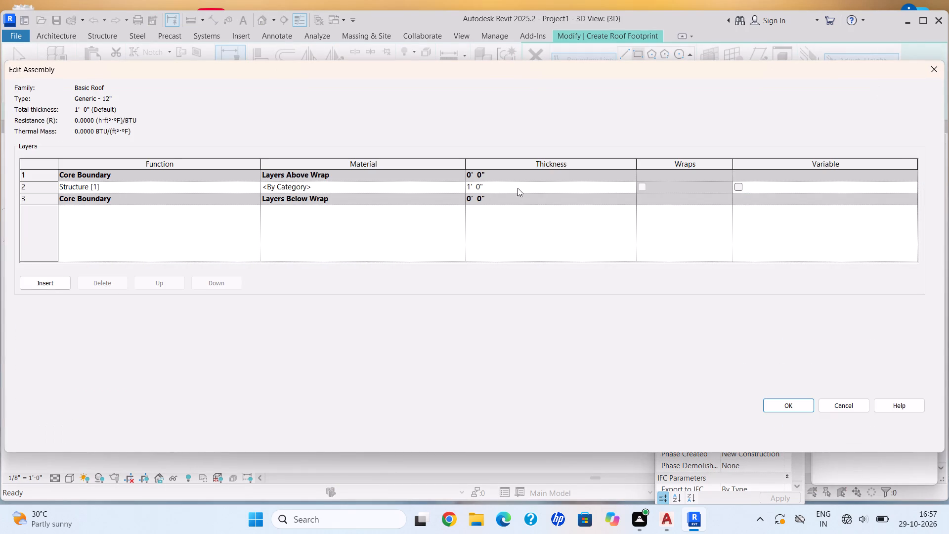
pyautogui.click(518, 185)
pyautogui.press('BackSpace')
pyautogui.press('BackSpace')
pyautogui.write('6"')
pyautogui.press('Return')
pyautogui.click(789, 404)
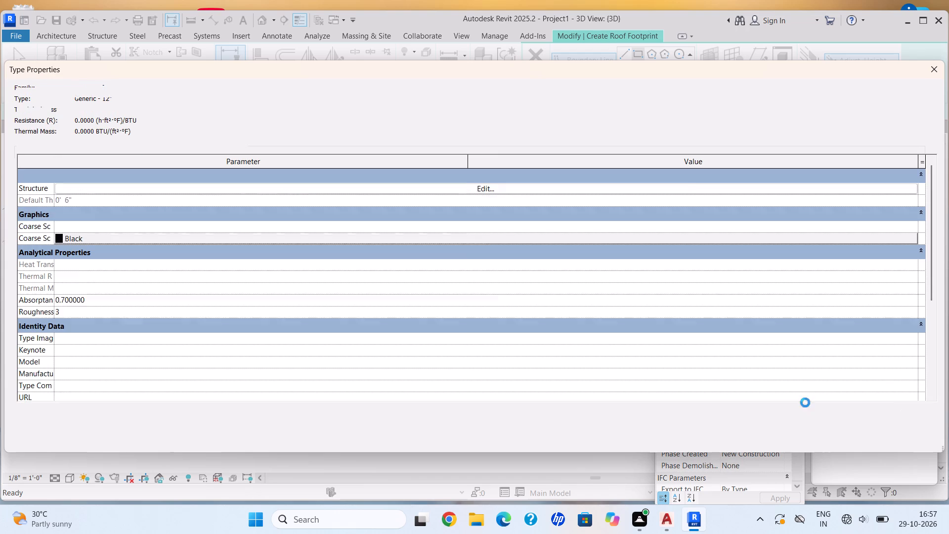
pyautogui.click(912, 433)
pyautogui.click(820, 435)
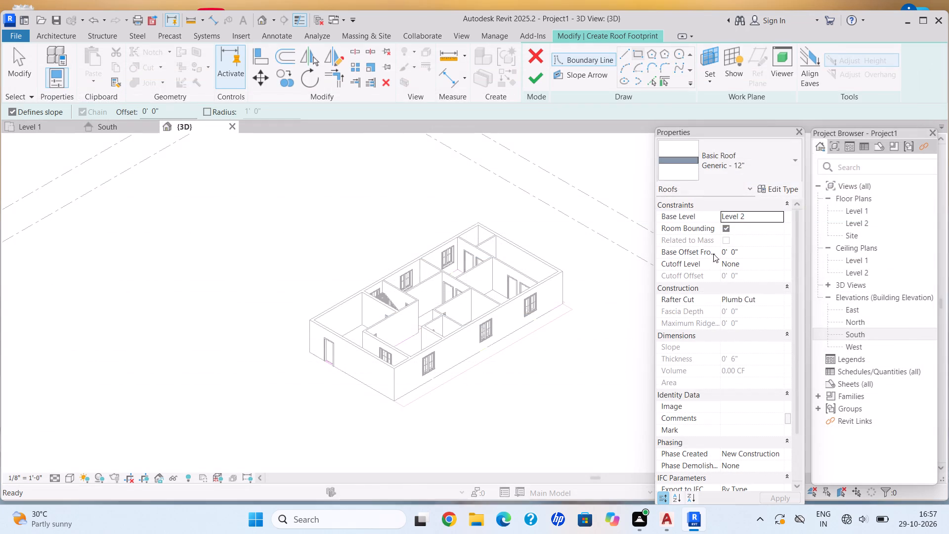
# Recheck the layer structure of the Basic Roof Generic - 12" type.
pyautogui.scroll(2, 757, 222)
pyautogui.click(776, 187)
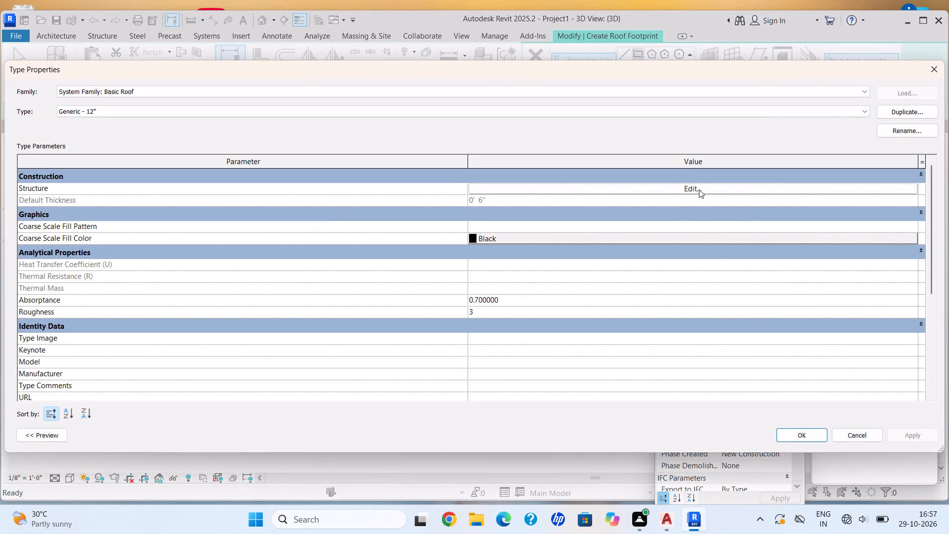
pyautogui.click(692, 188)
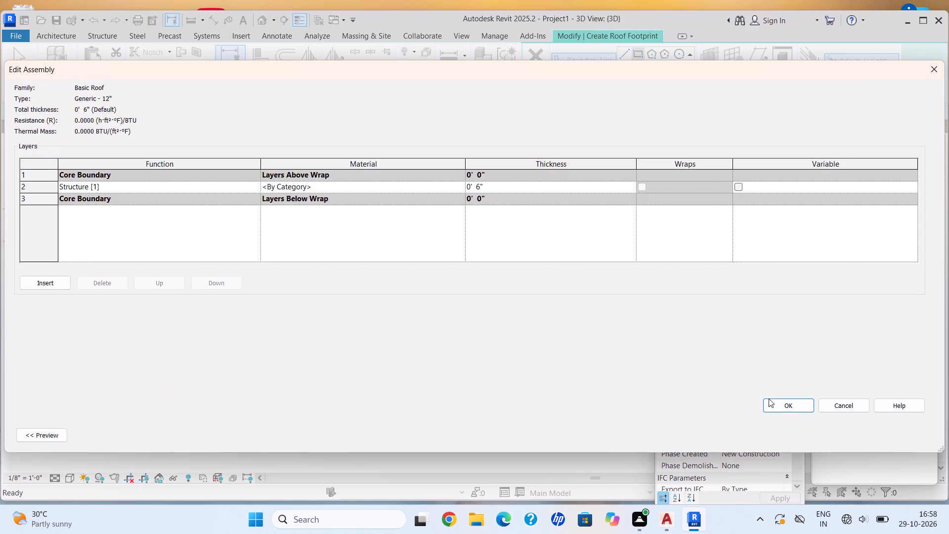
pyautogui.click(779, 406)
pyautogui.click(914, 434)
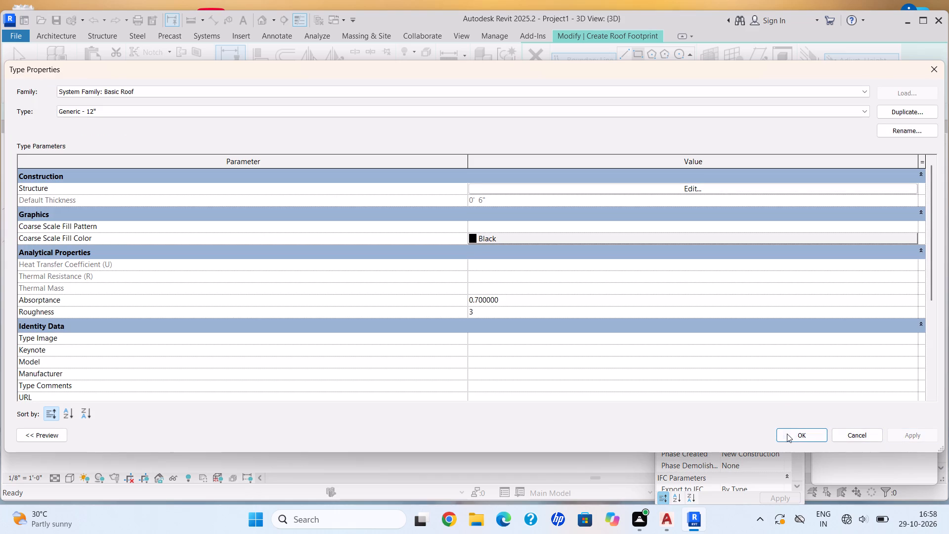
pyautogui.click(798, 430)
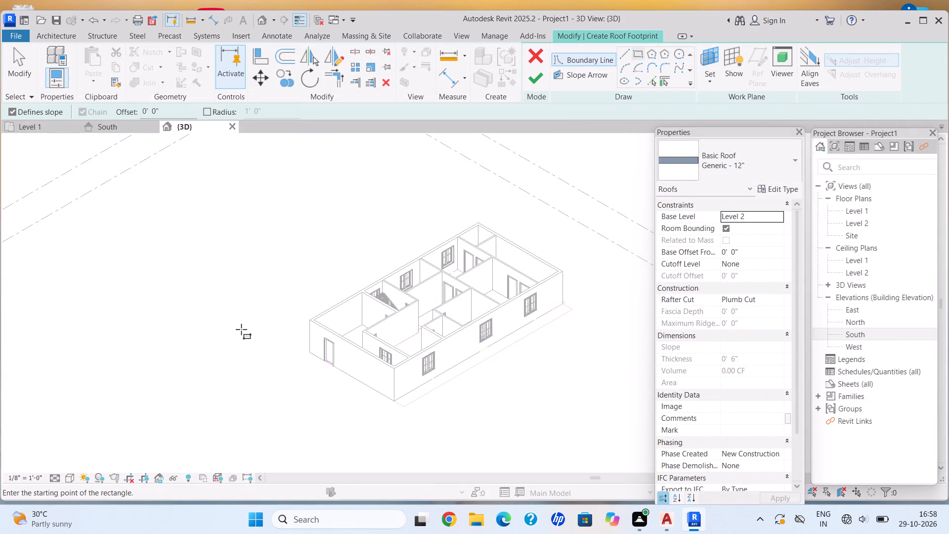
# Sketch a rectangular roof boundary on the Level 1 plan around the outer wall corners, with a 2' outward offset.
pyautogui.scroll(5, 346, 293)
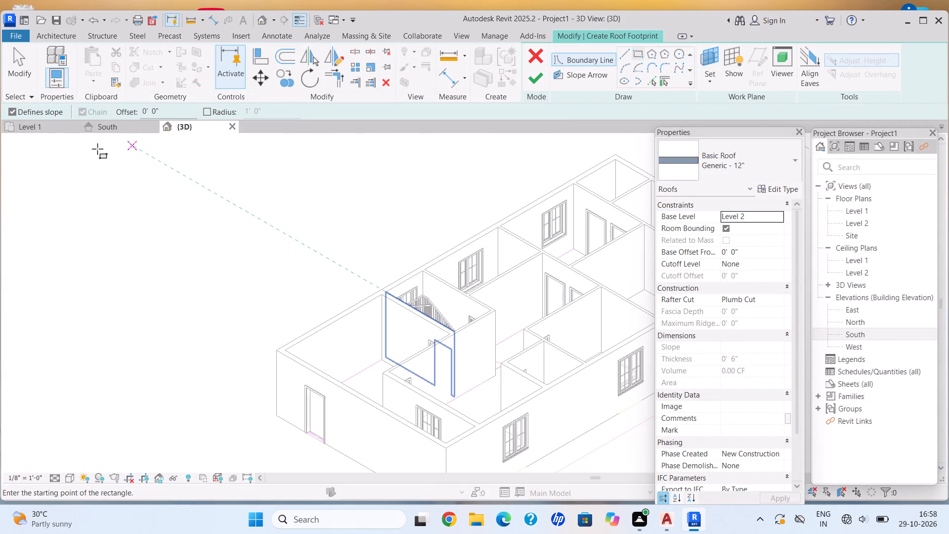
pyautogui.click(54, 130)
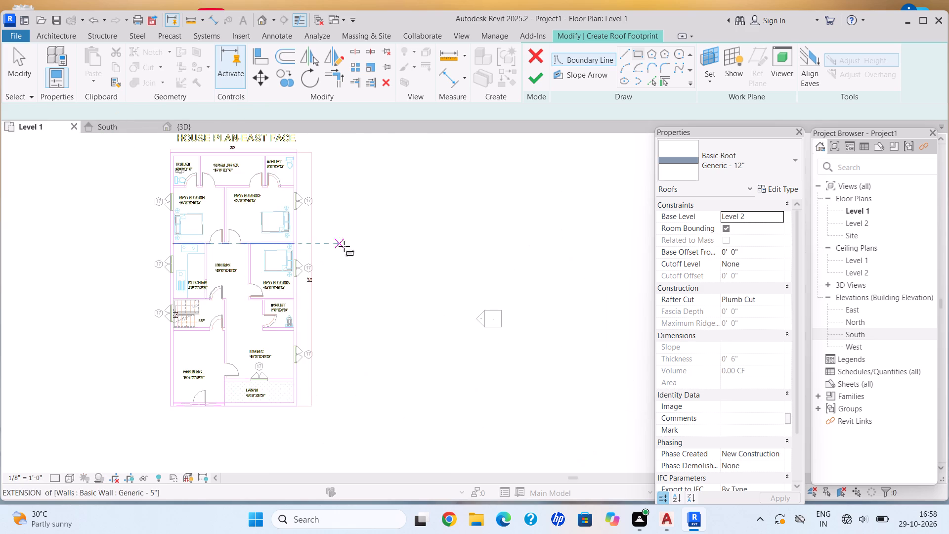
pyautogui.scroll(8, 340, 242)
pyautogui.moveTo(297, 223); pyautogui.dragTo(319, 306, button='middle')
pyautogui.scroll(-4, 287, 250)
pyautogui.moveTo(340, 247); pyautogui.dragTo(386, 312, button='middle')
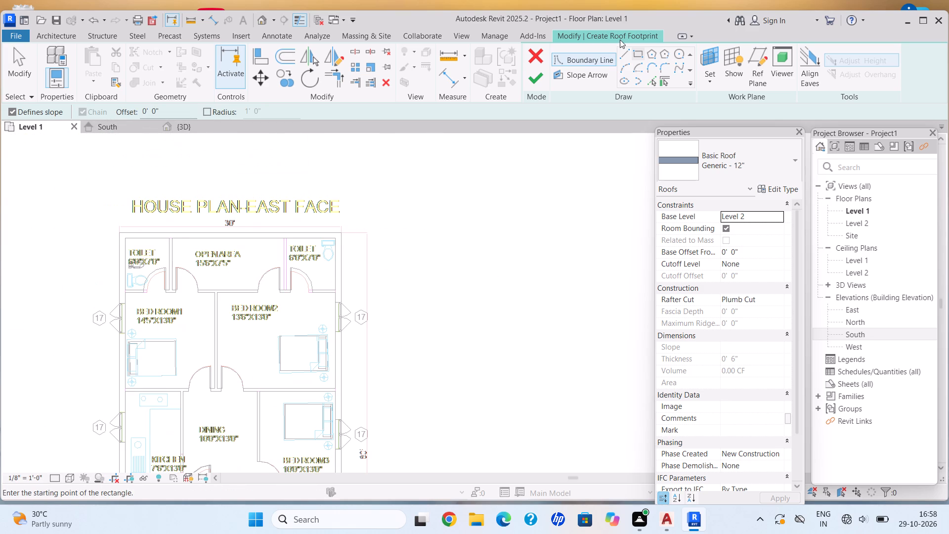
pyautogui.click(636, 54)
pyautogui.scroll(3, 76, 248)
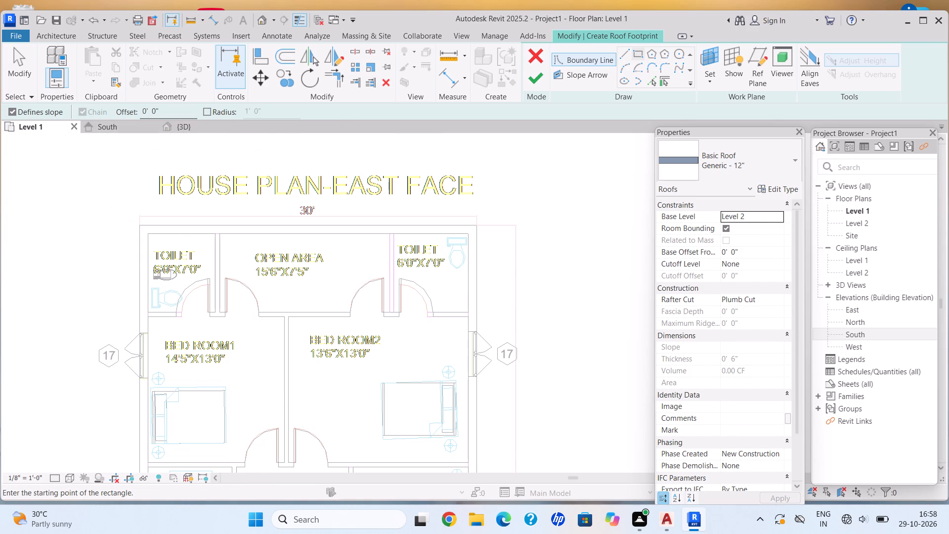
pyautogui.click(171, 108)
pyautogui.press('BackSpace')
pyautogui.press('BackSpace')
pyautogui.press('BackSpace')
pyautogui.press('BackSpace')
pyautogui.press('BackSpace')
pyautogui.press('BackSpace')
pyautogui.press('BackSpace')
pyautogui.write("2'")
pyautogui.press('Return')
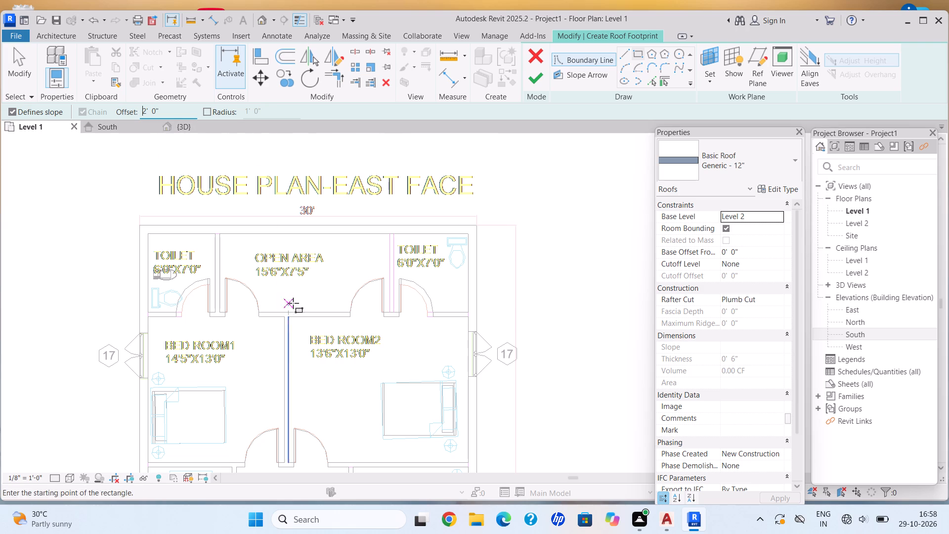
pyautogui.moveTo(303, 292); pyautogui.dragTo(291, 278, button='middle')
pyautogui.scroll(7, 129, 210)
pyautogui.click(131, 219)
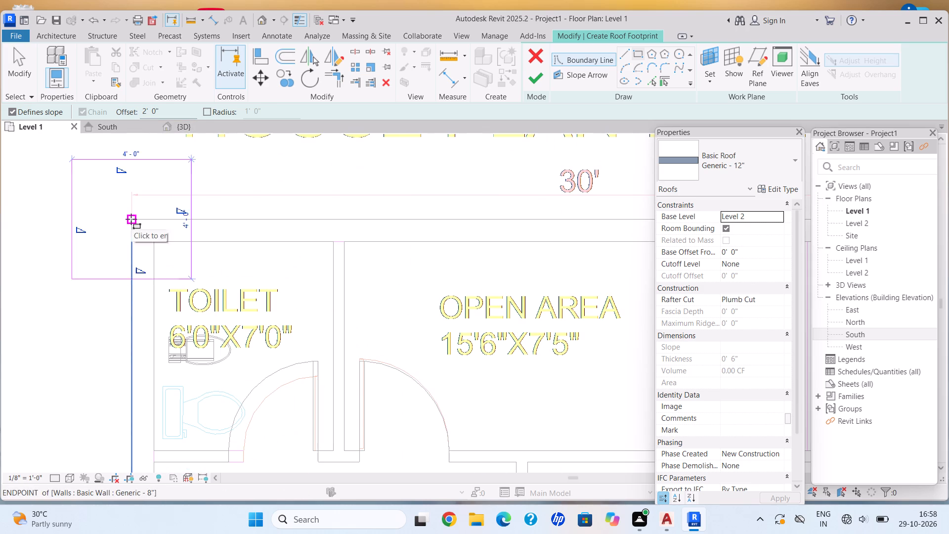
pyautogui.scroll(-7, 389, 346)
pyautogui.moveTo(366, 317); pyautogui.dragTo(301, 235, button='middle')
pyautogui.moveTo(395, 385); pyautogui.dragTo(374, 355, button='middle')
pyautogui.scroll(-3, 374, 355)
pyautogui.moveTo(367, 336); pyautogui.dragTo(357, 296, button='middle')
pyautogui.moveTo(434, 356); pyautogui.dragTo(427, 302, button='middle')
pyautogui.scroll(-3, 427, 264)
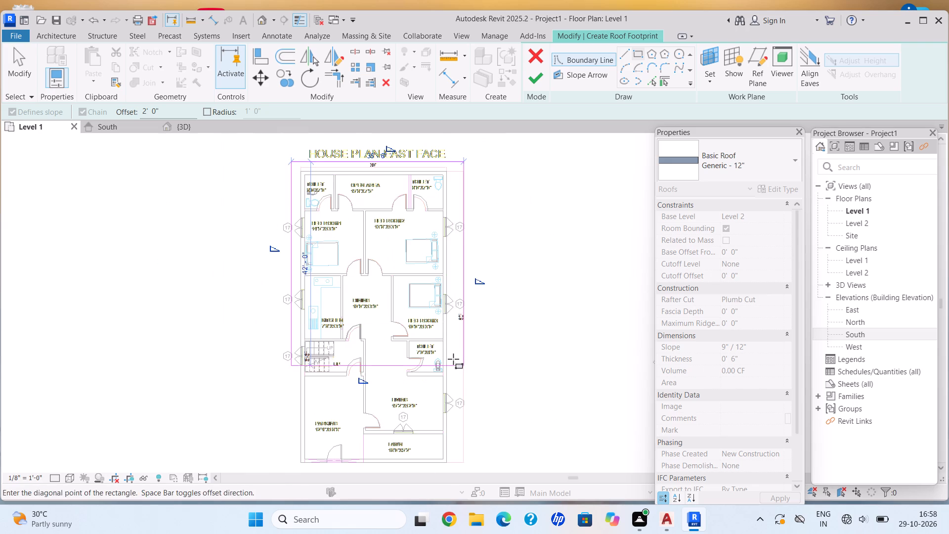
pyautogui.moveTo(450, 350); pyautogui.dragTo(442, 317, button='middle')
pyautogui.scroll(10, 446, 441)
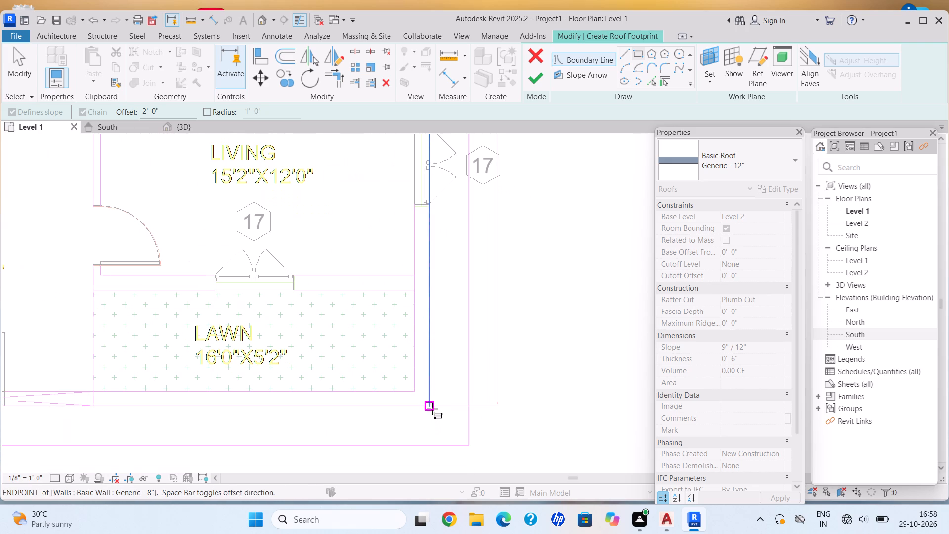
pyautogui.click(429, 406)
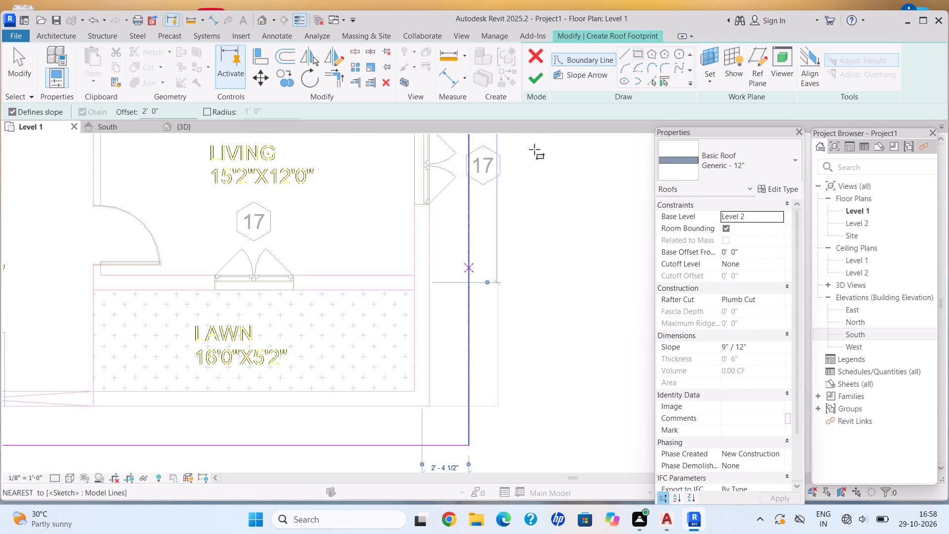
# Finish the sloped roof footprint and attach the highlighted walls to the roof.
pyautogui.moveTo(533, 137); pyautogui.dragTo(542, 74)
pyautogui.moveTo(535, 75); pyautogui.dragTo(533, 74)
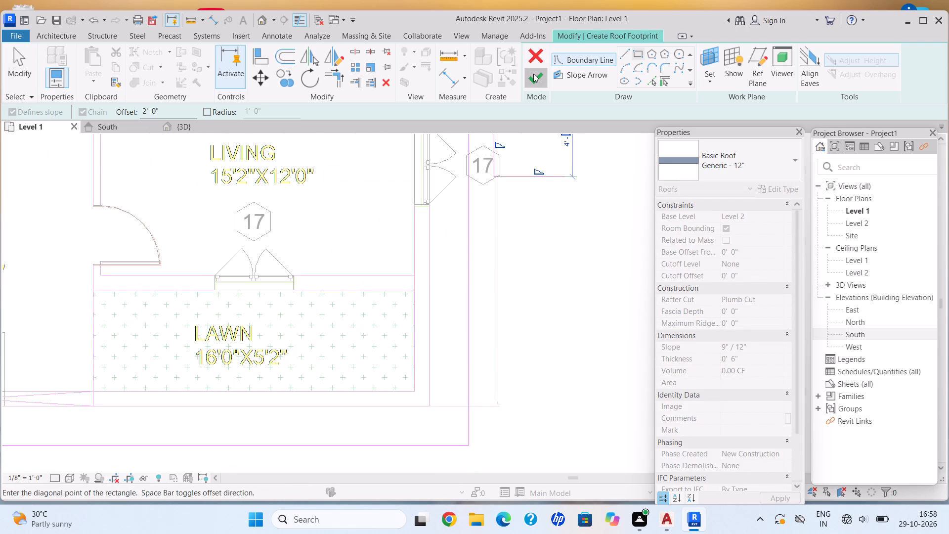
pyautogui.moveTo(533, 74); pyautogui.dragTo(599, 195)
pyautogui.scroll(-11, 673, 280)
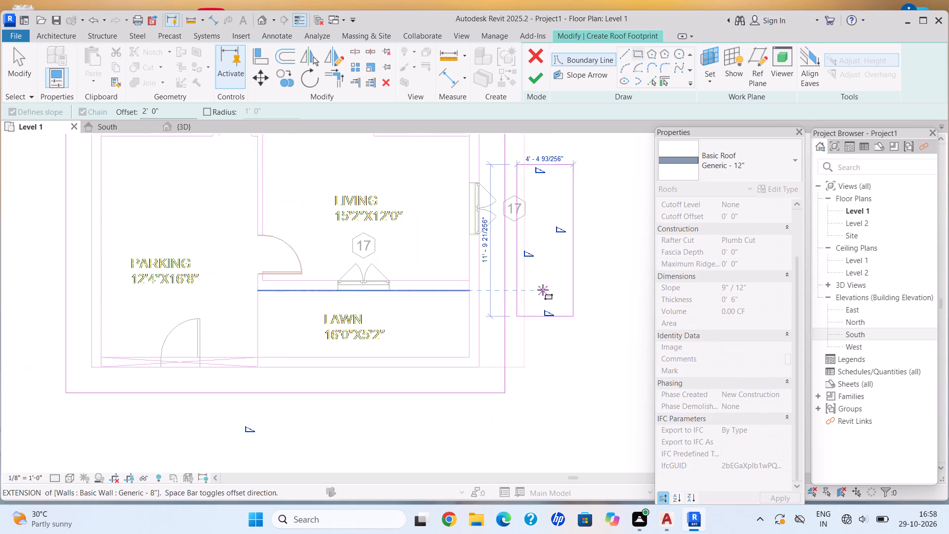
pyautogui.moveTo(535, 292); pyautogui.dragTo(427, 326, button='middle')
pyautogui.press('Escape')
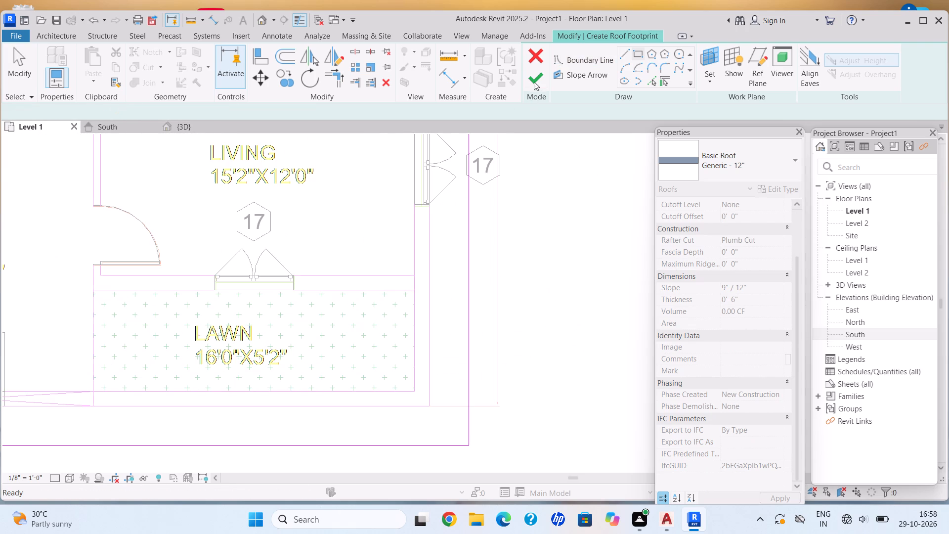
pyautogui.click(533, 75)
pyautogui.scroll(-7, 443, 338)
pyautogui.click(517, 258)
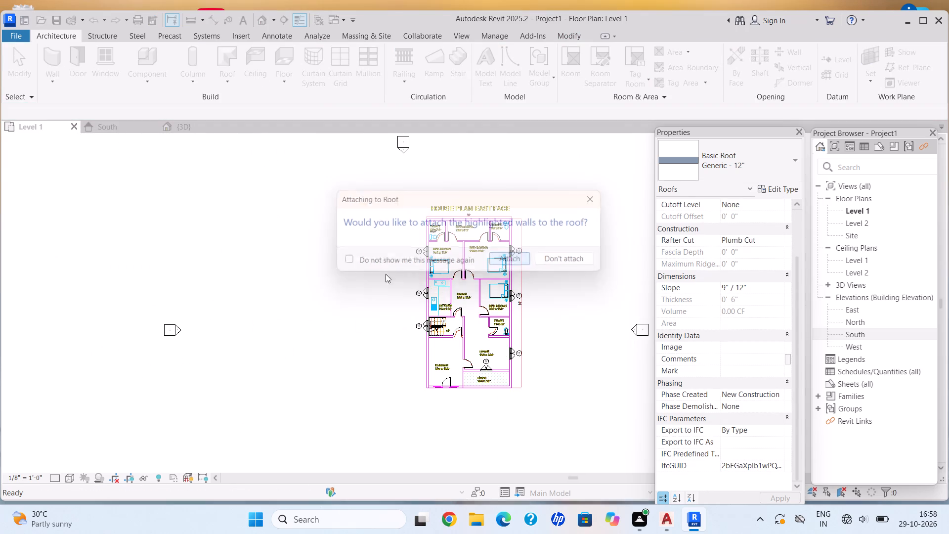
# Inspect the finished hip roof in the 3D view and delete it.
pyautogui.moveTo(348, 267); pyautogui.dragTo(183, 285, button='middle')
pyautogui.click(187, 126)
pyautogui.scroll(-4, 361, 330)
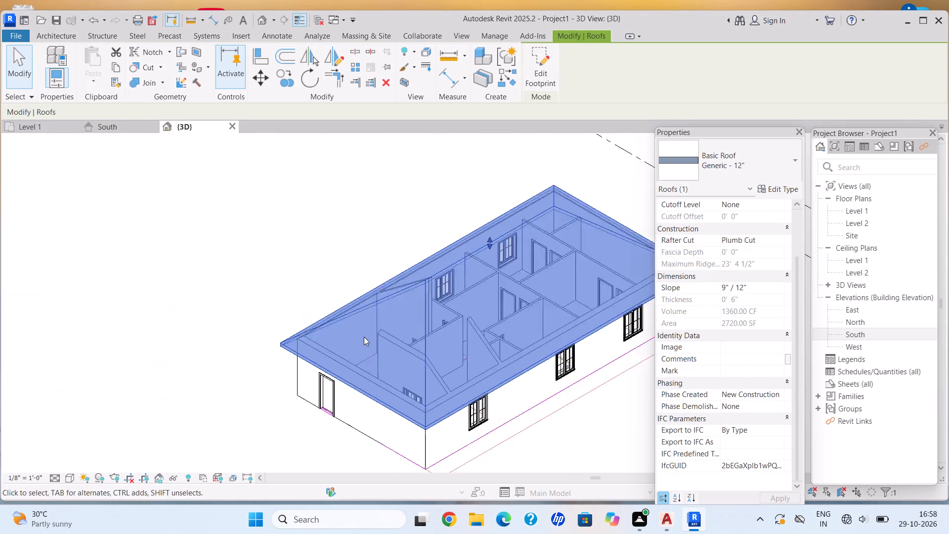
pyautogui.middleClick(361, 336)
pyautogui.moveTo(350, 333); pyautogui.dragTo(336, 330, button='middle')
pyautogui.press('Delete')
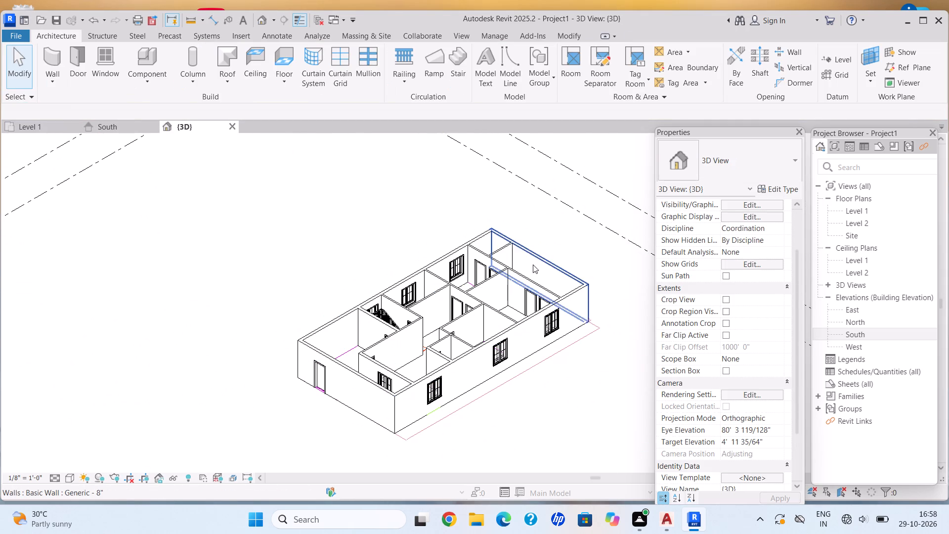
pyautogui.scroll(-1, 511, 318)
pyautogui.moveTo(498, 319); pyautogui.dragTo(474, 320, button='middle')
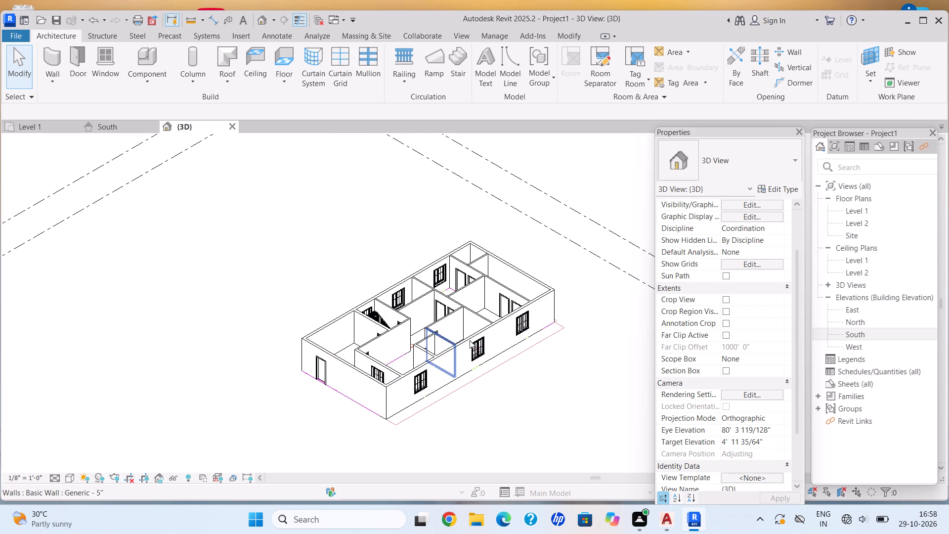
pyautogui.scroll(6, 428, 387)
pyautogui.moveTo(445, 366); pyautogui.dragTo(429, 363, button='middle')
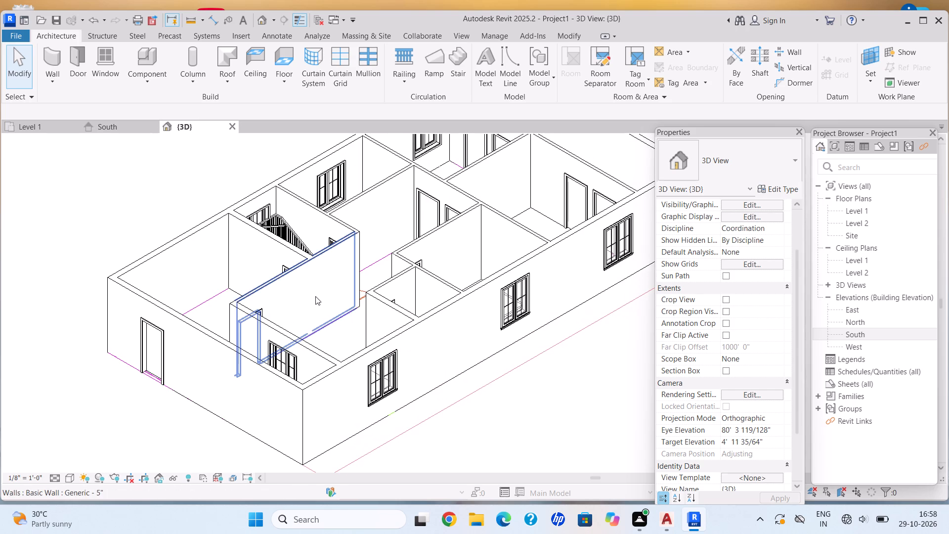
# Start a roof by footprint from the Level 1 plan, based on Level 2, with a rectangular boundary.
pyautogui.click(39, 126)
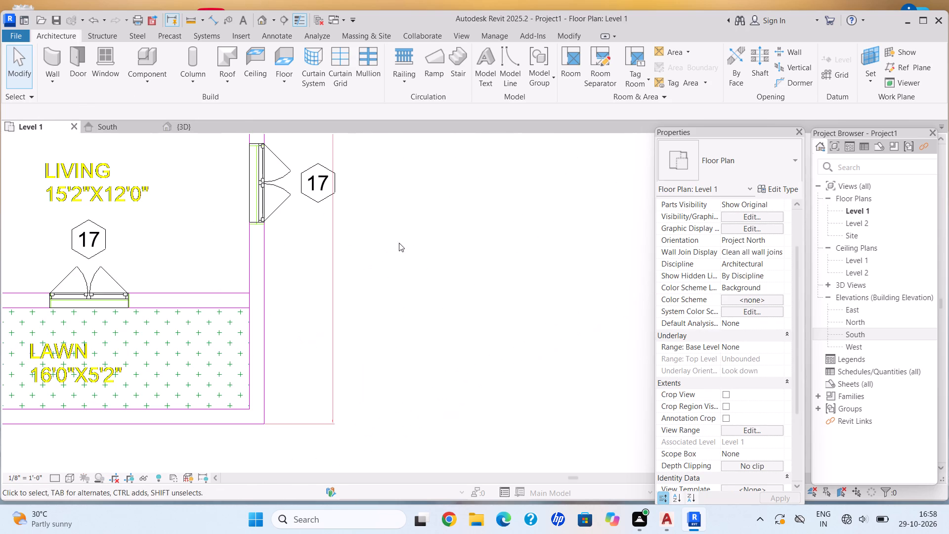
pyautogui.moveTo(161, 188); pyautogui.dragTo(293, 275, button='middle')
pyautogui.scroll(-14, 253, 255)
pyautogui.moveTo(364, 243); pyautogui.dragTo(388, 305, button='middle')
pyautogui.scroll(4, 396, 223)
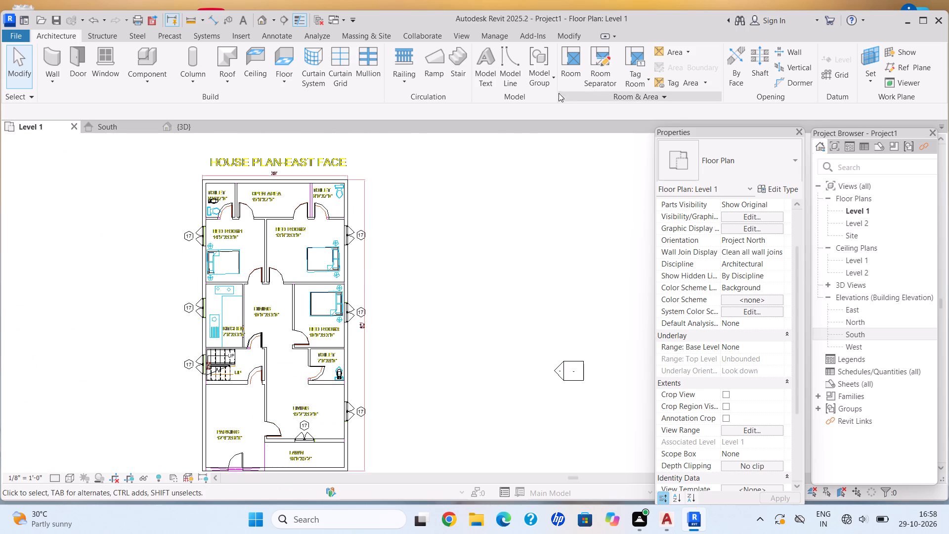
pyautogui.click(281, 78)
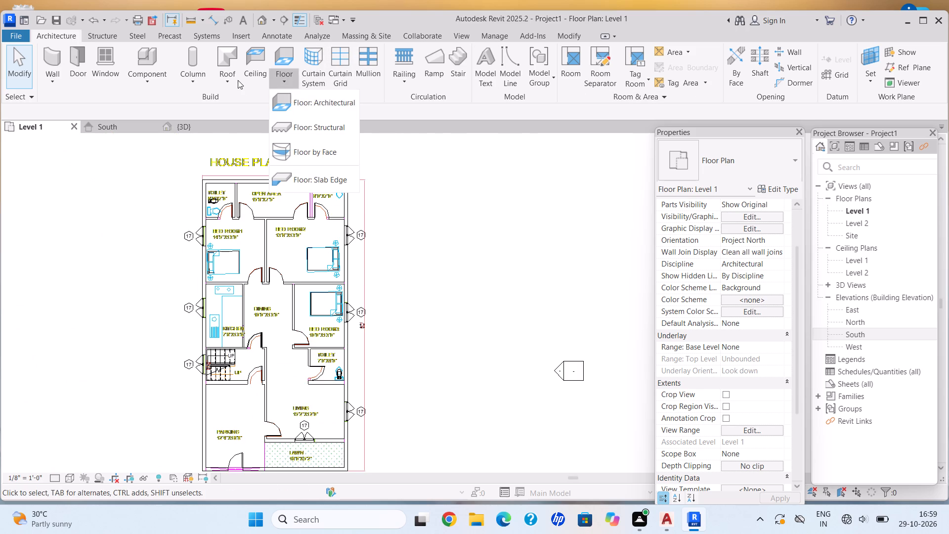
pyautogui.click(238, 80)
pyautogui.click(262, 103)
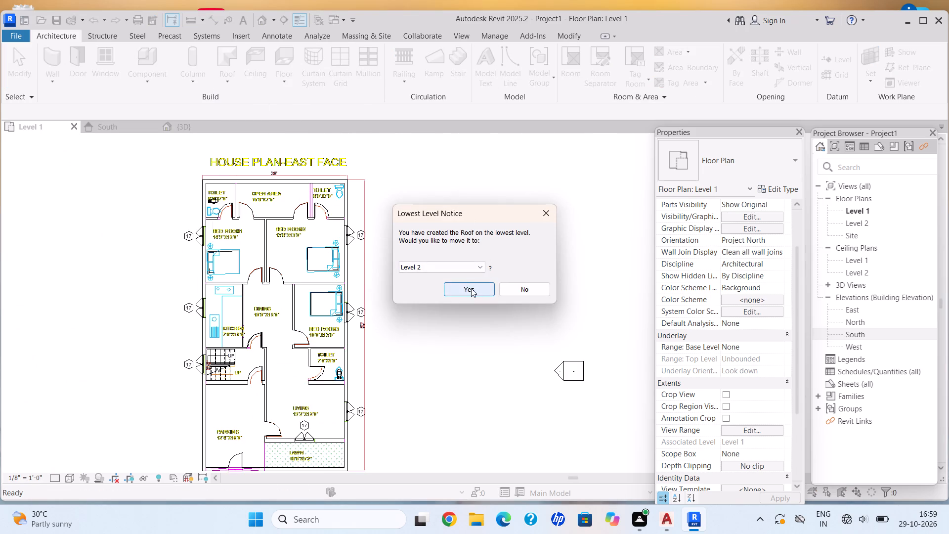
pyautogui.click(471, 288)
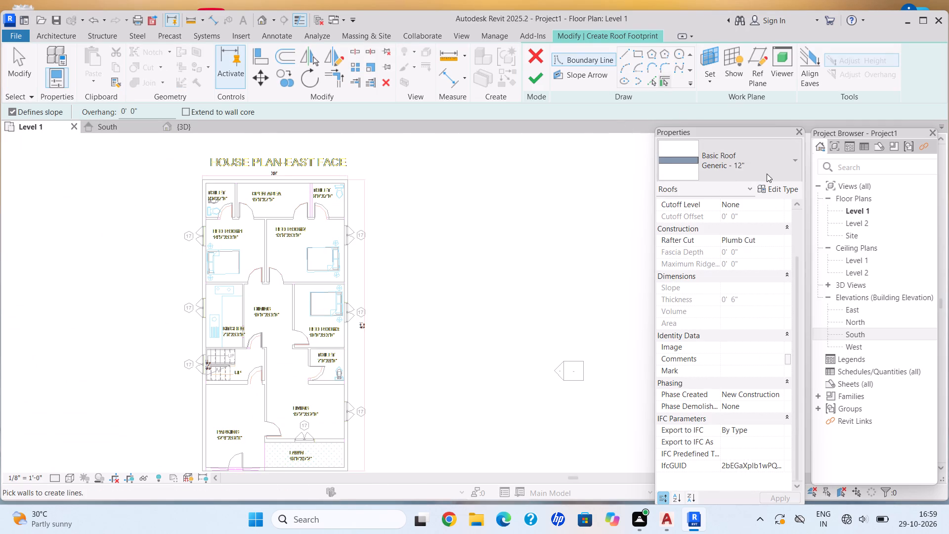
pyautogui.click(632, 56)
# Set the structure layer thickness of the Basic Roof Generic - 12" type to 6".
pyautogui.click(779, 197)
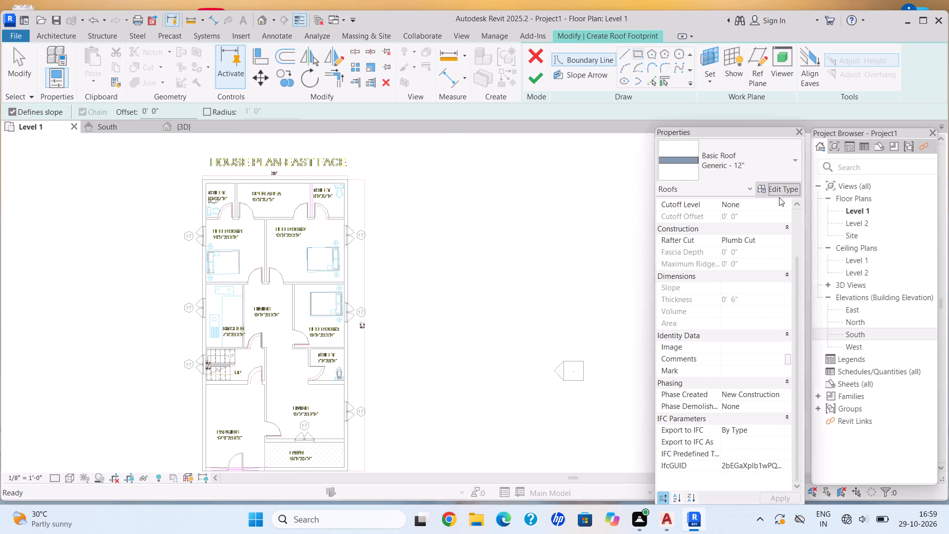
pyautogui.click(690, 196)
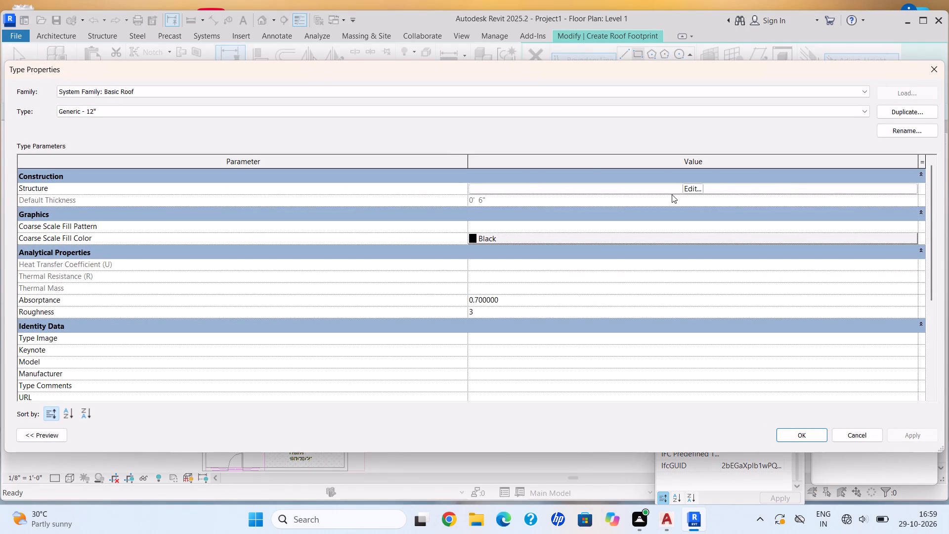
pyautogui.click(695, 188)
pyautogui.click(549, 183)
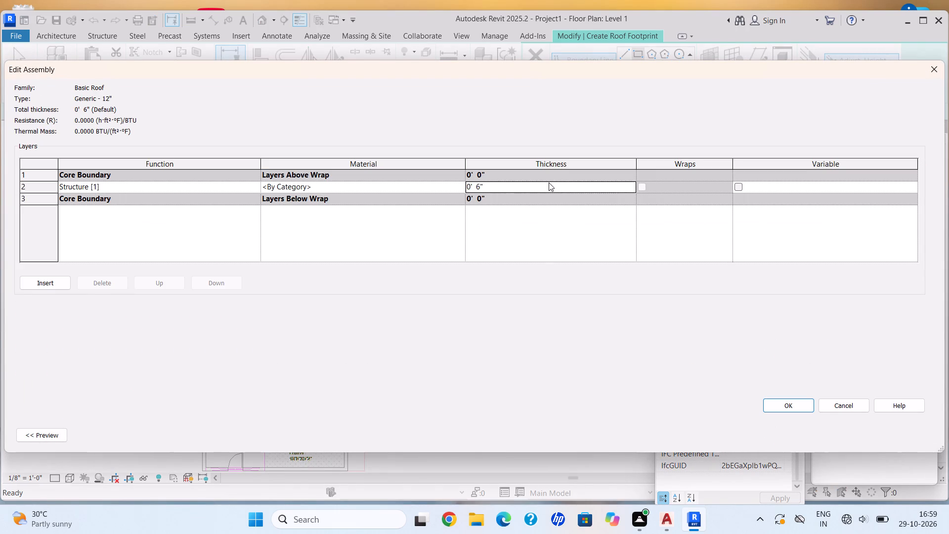
pyautogui.press('BackSpace')
pyautogui.write('6"')
pyautogui.press('Return')
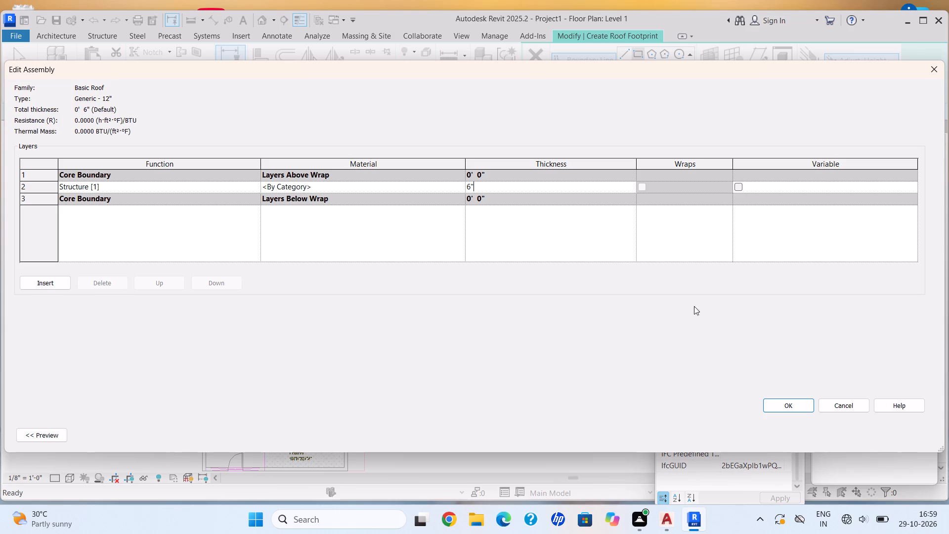
pyautogui.click(782, 407)
pyautogui.click(930, 441)
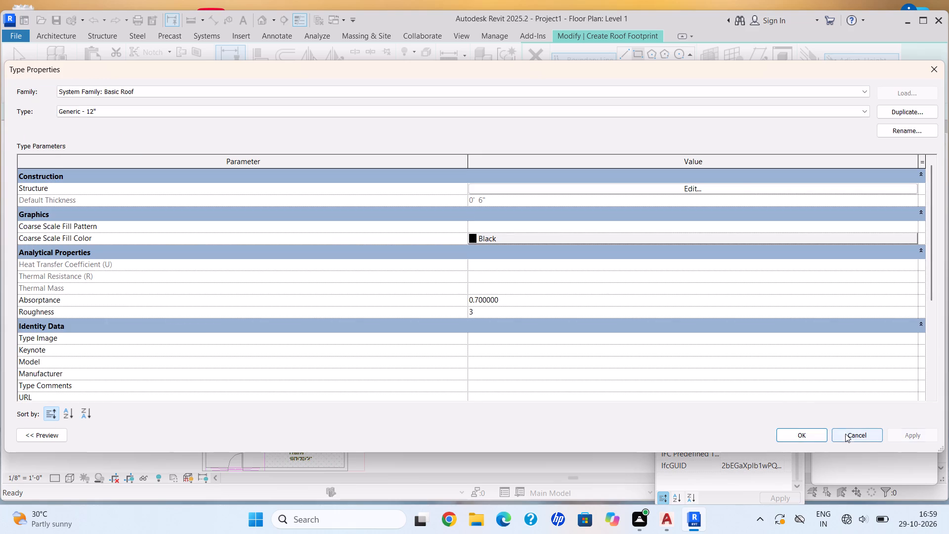
pyautogui.click(818, 432)
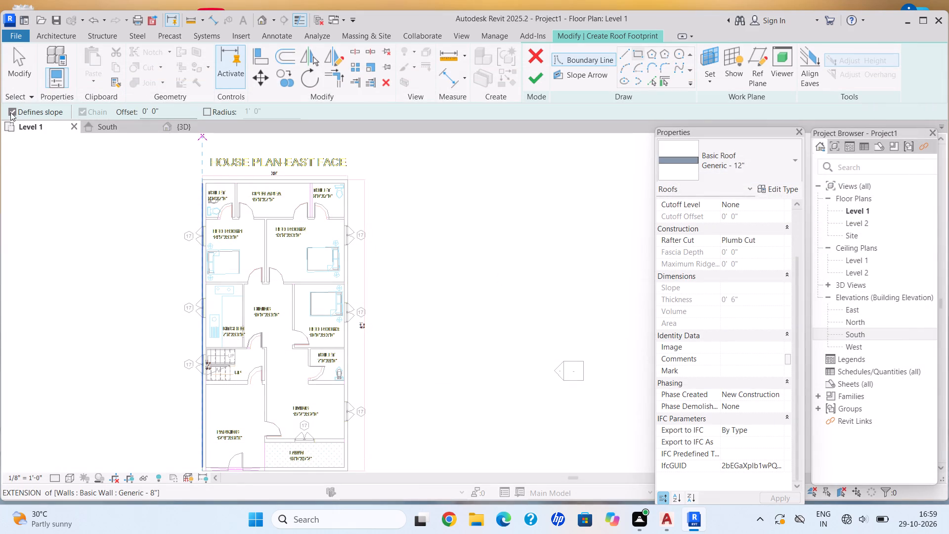
# Sketch a rectangular roof boundary without defined slope around the house's outer wall corners, with a 2' outward offset.
pyautogui.click(10, 112)
pyautogui.scroll(12, 203, 177)
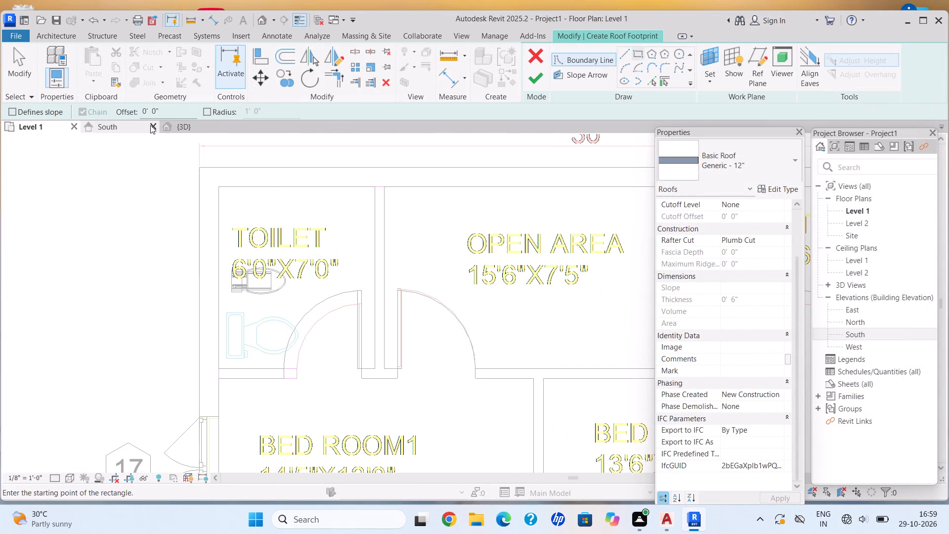
pyautogui.click(172, 113)
pyautogui.press('BackSpace')
pyautogui.press('BackSpace')
pyautogui.press('BackSpace')
pyautogui.press('BackSpace')
pyautogui.press('BackSpace')
pyautogui.press('BackSpace')
pyautogui.press('BackSpace')
pyautogui.press('BackSpace')
pyautogui.press('BackSpace')
pyautogui.press('BackSpace')
pyautogui.press('BackSpace')
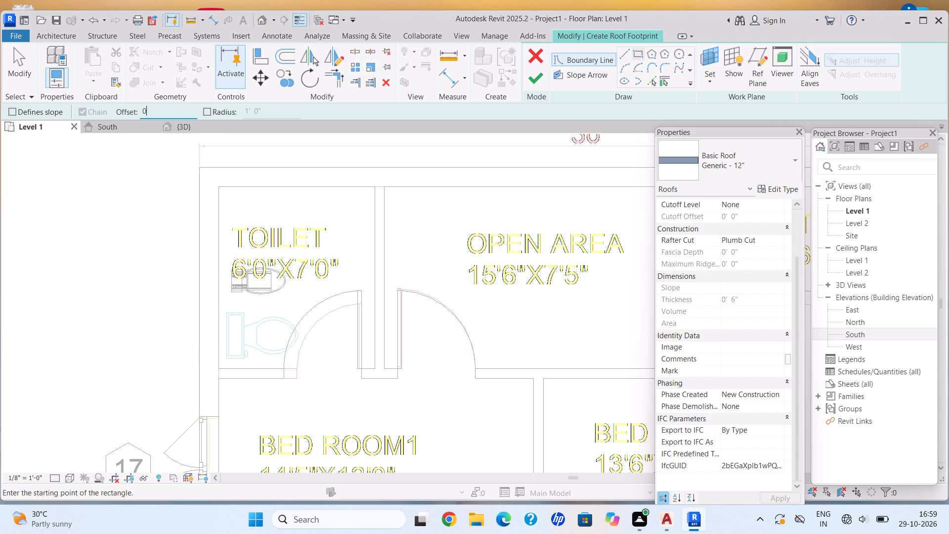
pyautogui.write("2'")
pyautogui.press('Return')
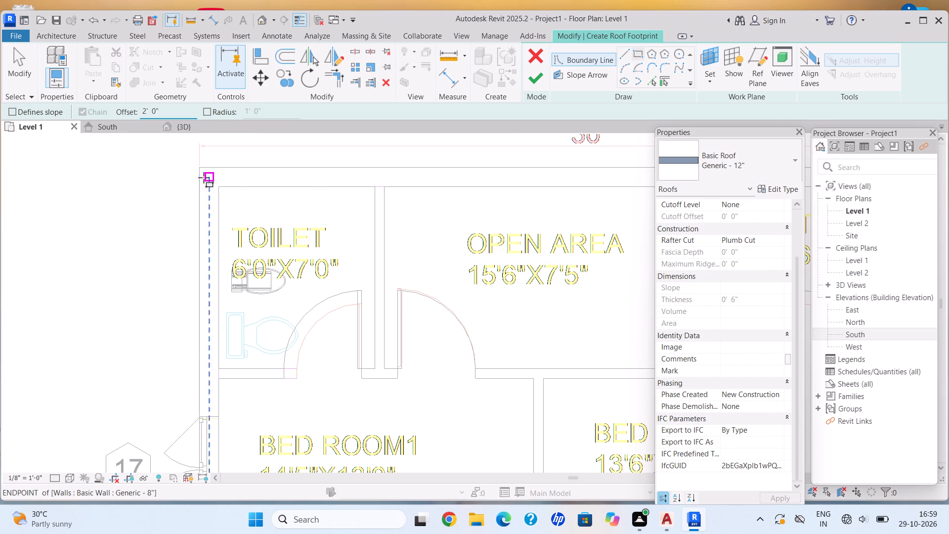
pyautogui.click(199, 167)
pyautogui.scroll(-10, 418, 345)
pyautogui.moveTo(419, 351); pyautogui.dragTo(333, 268, button='middle')
pyautogui.moveTo(437, 356); pyautogui.dragTo(387, 174, button='middle')
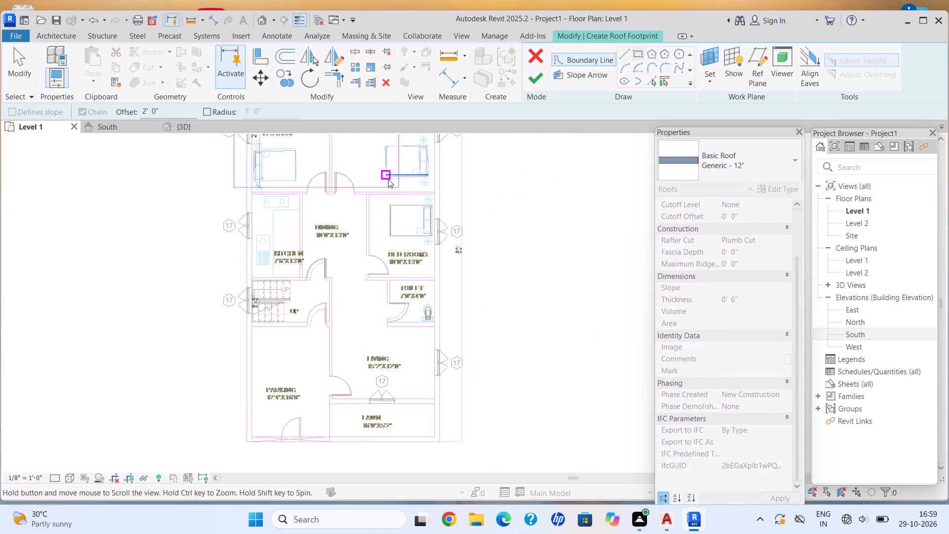
pyautogui.scroll(6, 440, 455)
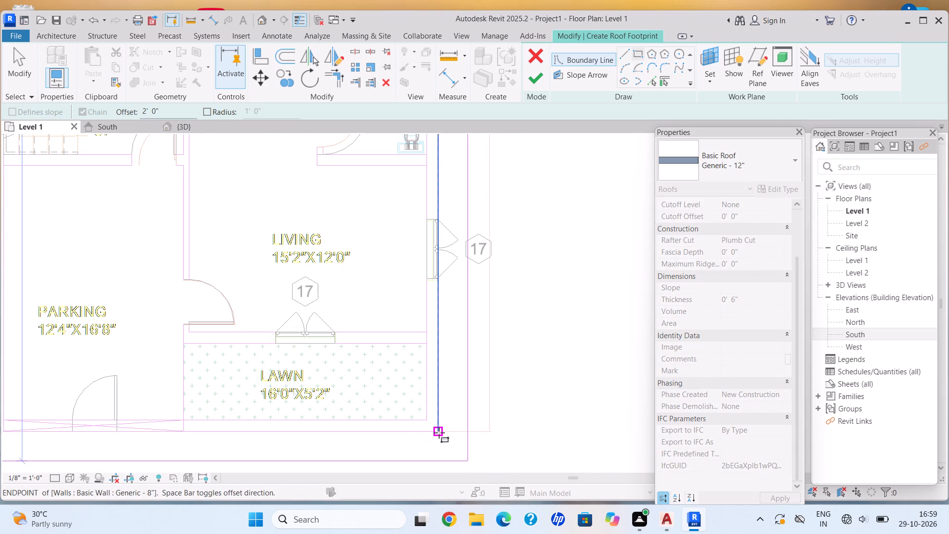
pyautogui.click(438, 433)
# Finish the flat roof footprint and attach the highlighted walls to the roof.
pyautogui.click(531, 77)
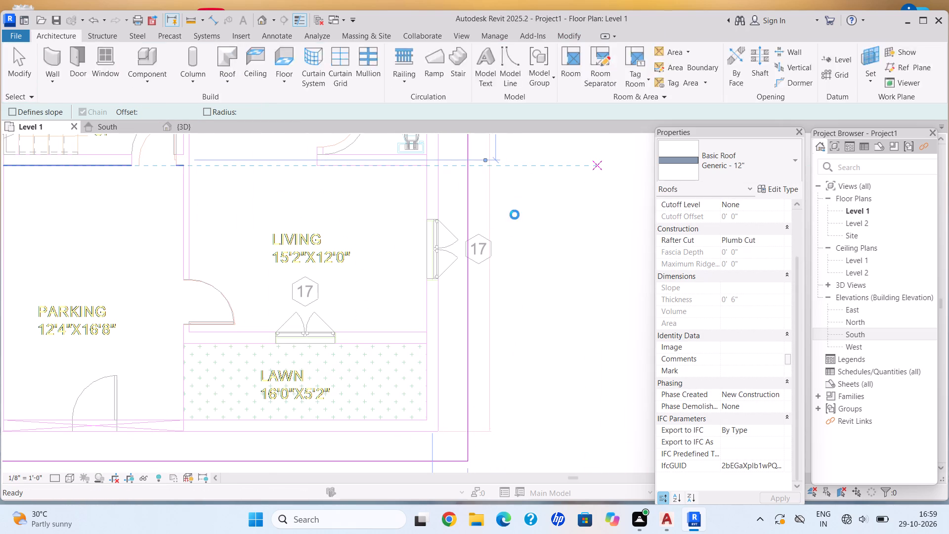
pyautogui.scroll(-4, 497, 298)
pyautogui.click(571, 156)
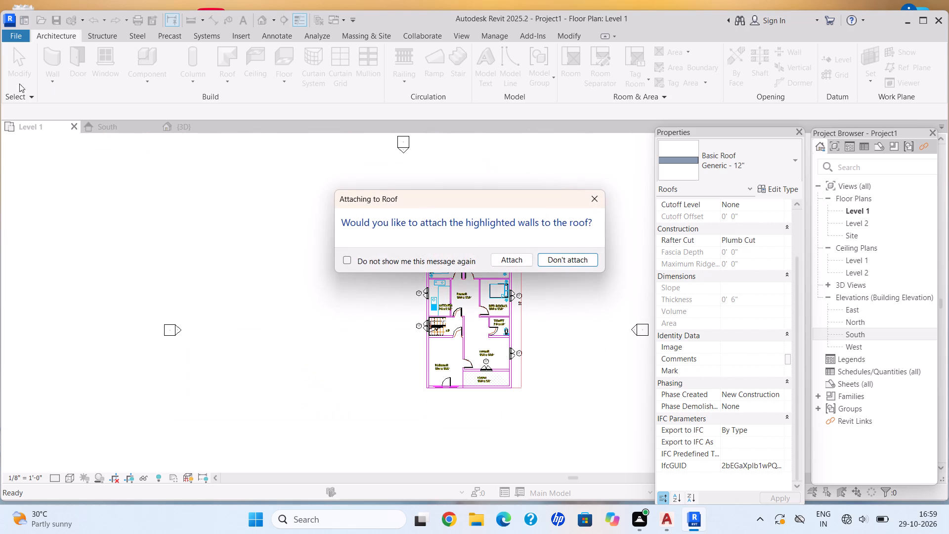
pyautogui.click(519, 264)
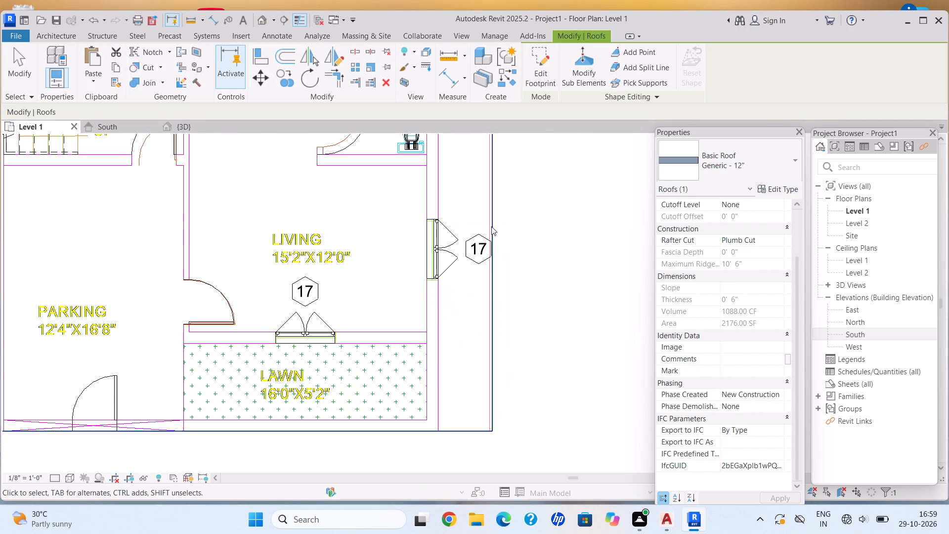
# In the South elevation, add five levels above Level 2, each offset 10' from the level below.
pyautogui.doubleClick(863, 334)
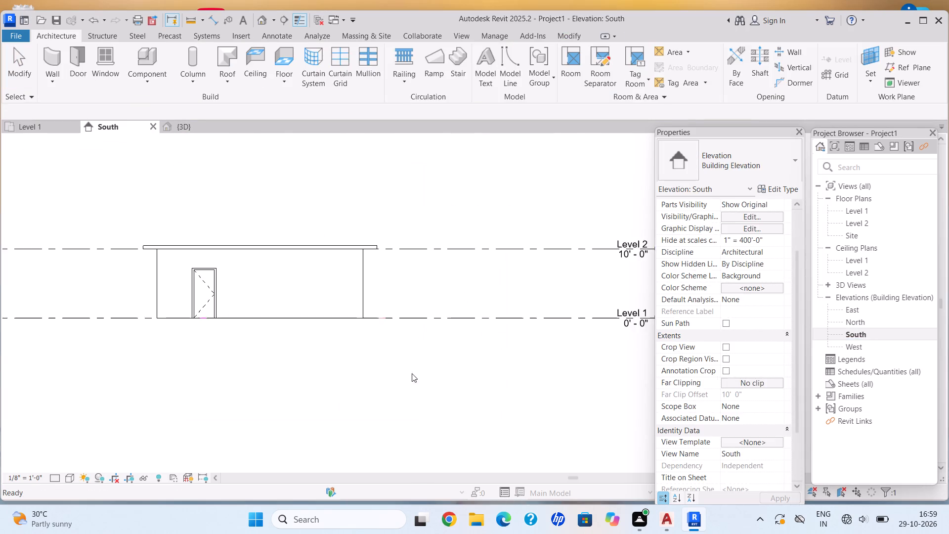
pyautogui.scroll(-3, 313, 375)
pyautogui.scroll(3, 336, 325)
pyautogui.moveTo(383, 337); pyautogui.dragTo(389, 343, button='middle')
pyautogui.scroll(-4, 403, 358)
pyautogui.press('Escape')
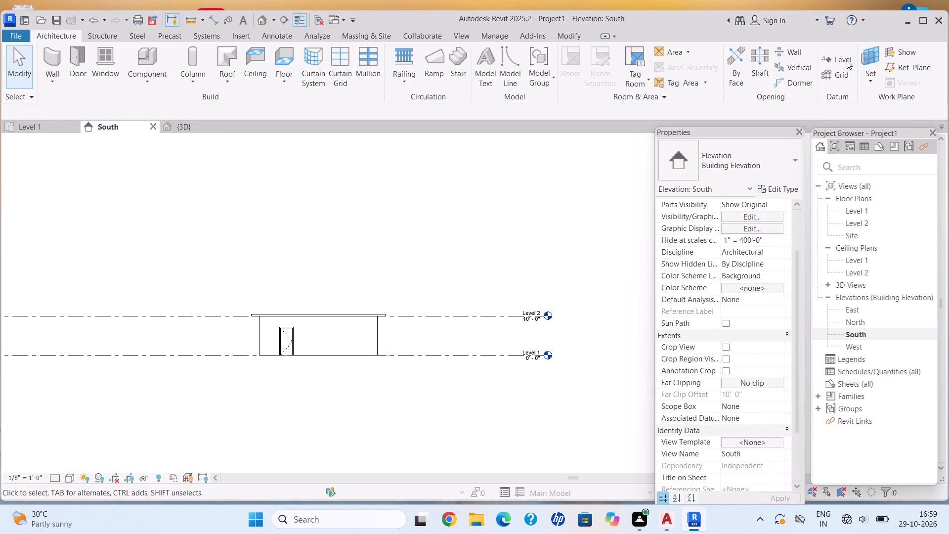
pyautogui.click(847, 60)
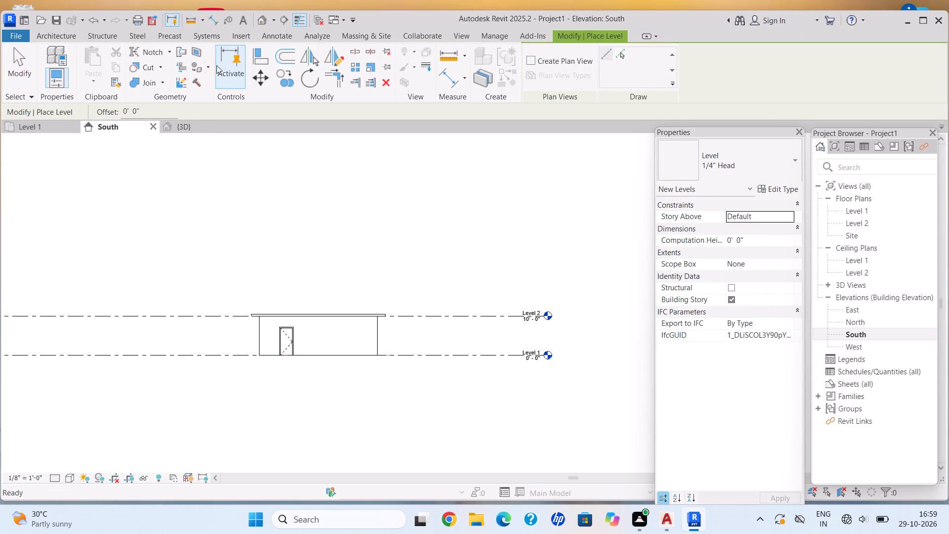
pyautogui.click(623, 54)
pyautogui.click(162, 110)
pyautogui.press('BackSpace')
pyautogui.press('BackSpace')
pyautogui.press('BackSpace')
pyautogui.press('BackSpace')
pyautogui.press('BackSpace')
pyautogui.press('BackSpace')
pyautogui.press('BackSpace')
pyautogui.press('BackSpace')
pyautogui.press('BackSpace')
pyautogui.press('BackSpace')
pyautogui.press('BackSpace')
pyautogui.write("10'")
pyautogui.press('Return')
pyautogui.scroll(-3, 162, 110)
pyautogui.click(399, 293)
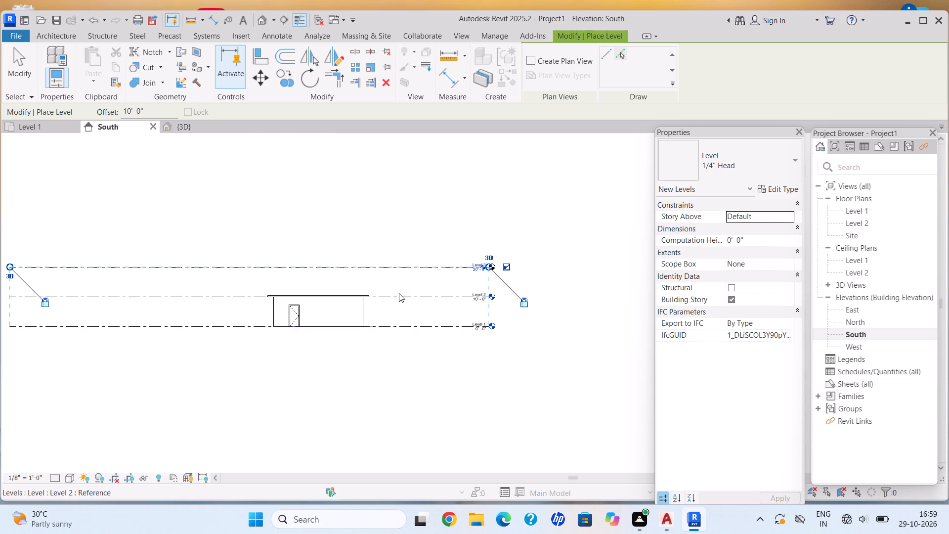
pyautogui.click(394, 265)
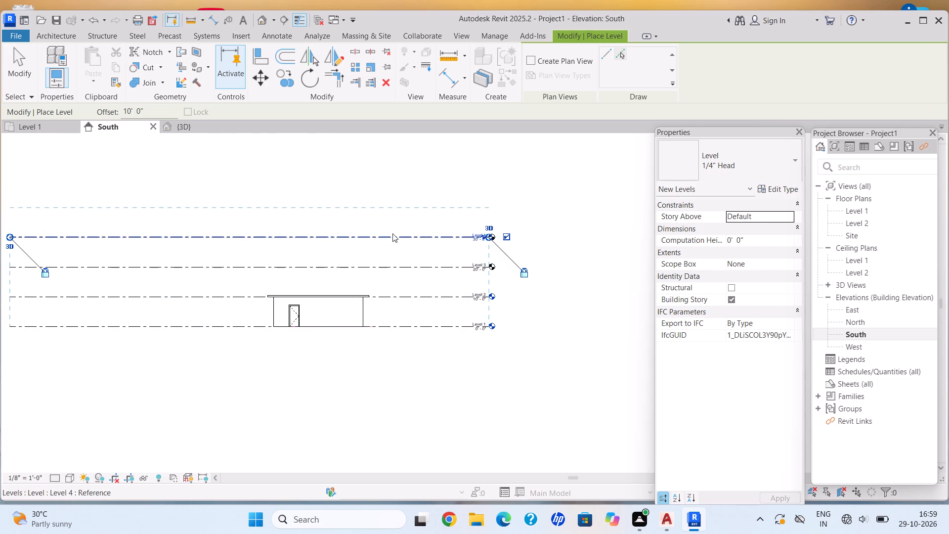
pyautogui.click(392, 233)
pyautogui.click(400, 202)
pyautogui.click(420, 177)
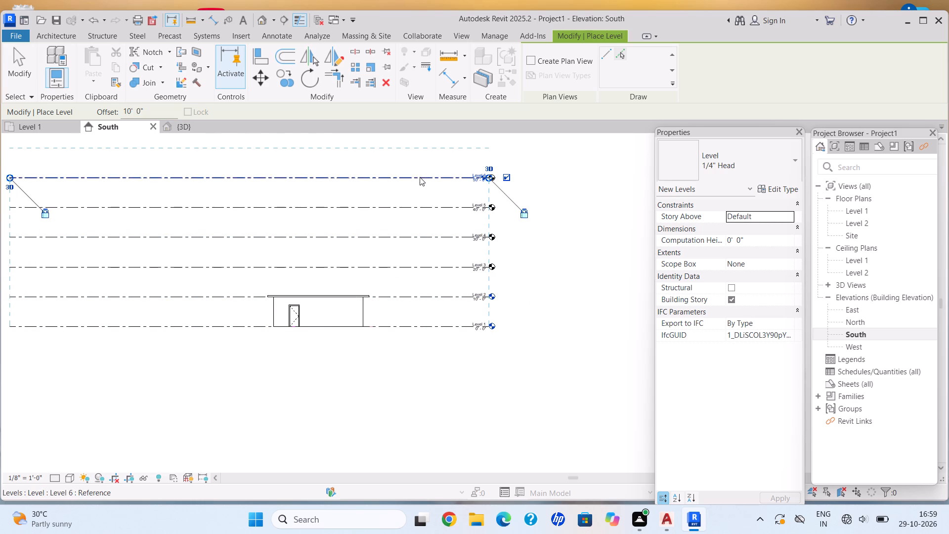
pyautogui.moveTo(431, 235); pyautogui.dragTo(436, 261, button='middle')
pyautogui.press('Escape')
pyautogui.moveTo(393, 317); pyautogui.dragTo(418, 302, button='middle')
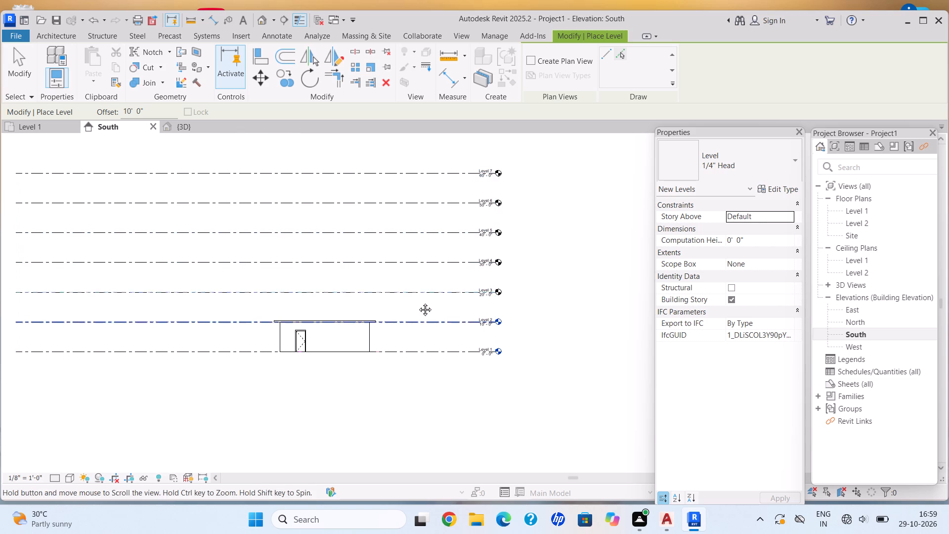
pyautogui.moveTo(418, 302); pyautogui.dragTo(516, 243, button='middle')
pyautogui.scroll(4, 485, 286)
pyautogui.press('Escape')
# Copy all Level 1 storey elements below the roof and paste them aligned to Level 2.
pyautogui.scroll(-1, 499, 281)
pyautogui.moveTo(496, 281); pyautogui.dragTo(460, 310, button='middle')
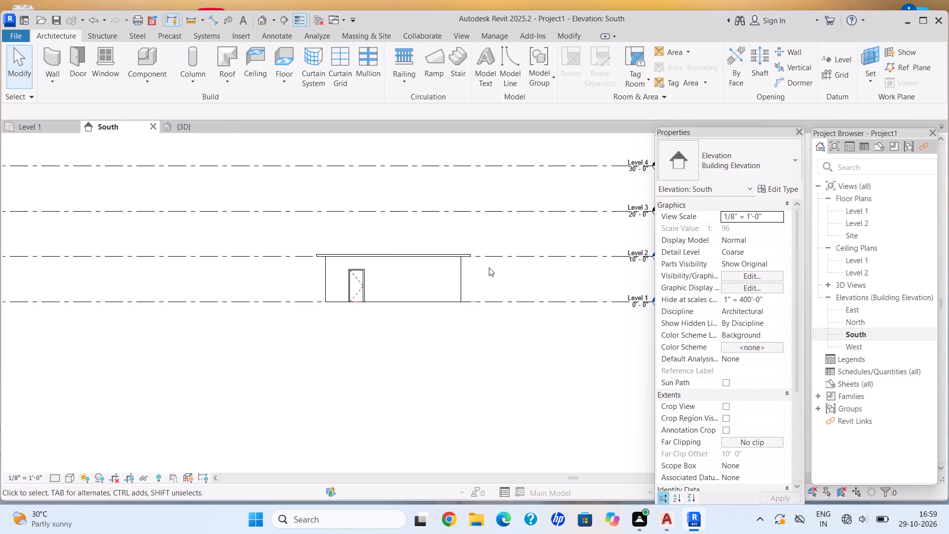
pyautogui.scroll(4, 490, 259)
pyautogui.moveTo(484, 290); pyautogui.dragTo(198, 283)
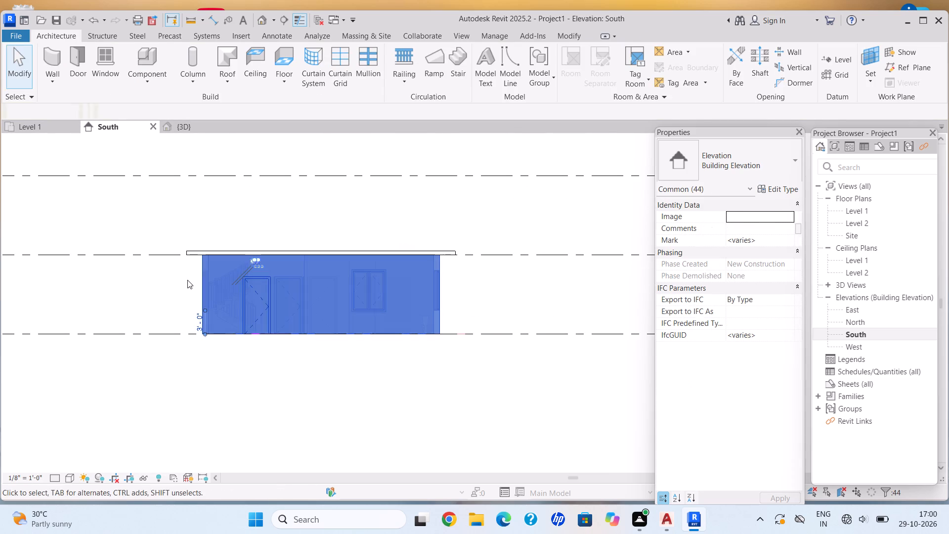
pyautogui.click(114, 68)
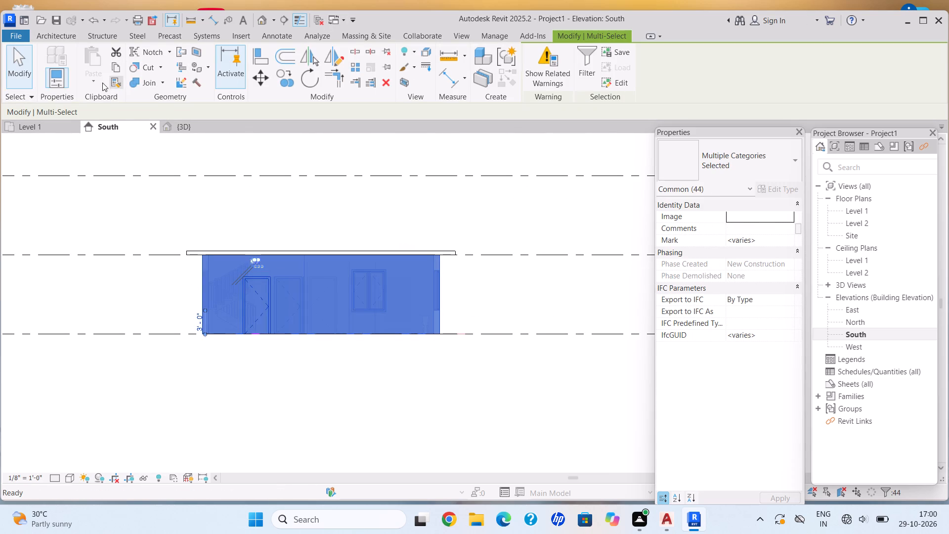
pyautogui.click(102, 81)
pyautogui.click(161, 121)
pyautogui.click(416, 180)
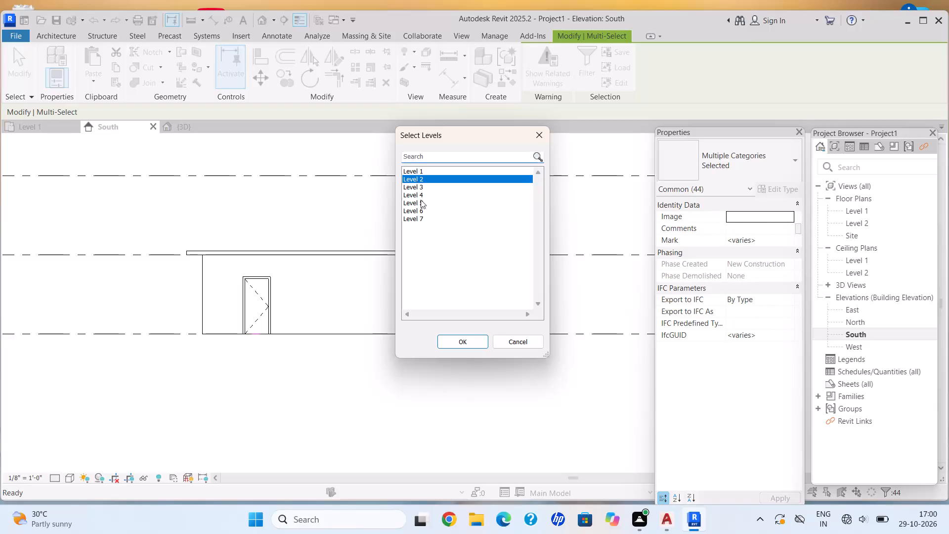
pyautogui.click(460, 343)
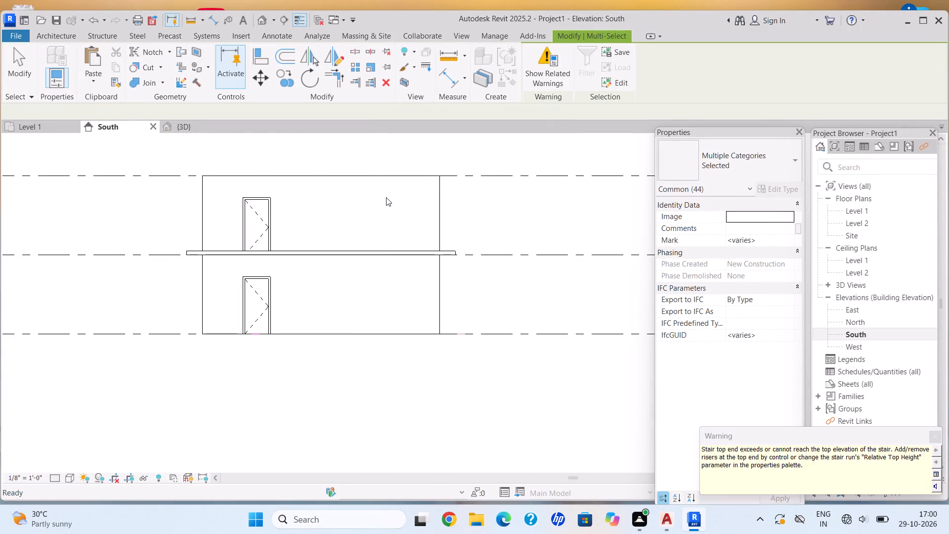
pyautogui.scroll(-4, 386, 197)
pyautogui.moveTo(385, 197); pyautogui.dragTo(355, 252, button='middle')
pyautogui.scroll(4, 399, 280)
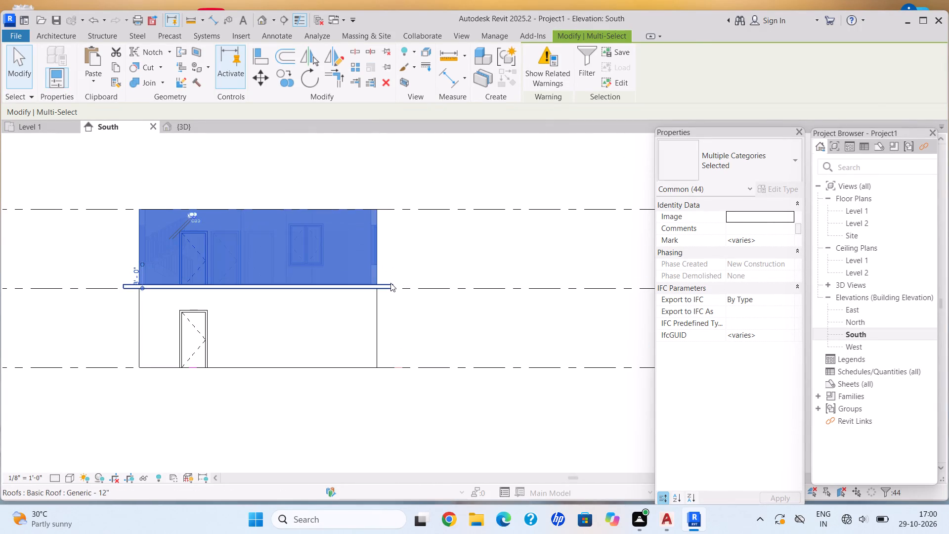
# Copy the Level 2 roof, paste it aligned to Level 3, and check it in 3D before returning to the South elevation.
pyautogui.click(390, 283)
pyautogui.scroll(-1, 426, 237)
pyautogui.moveTo(422, 238); pyautogui.dragTo(364, 256, button='middle')
pyautogui.middleClick(360, 258)
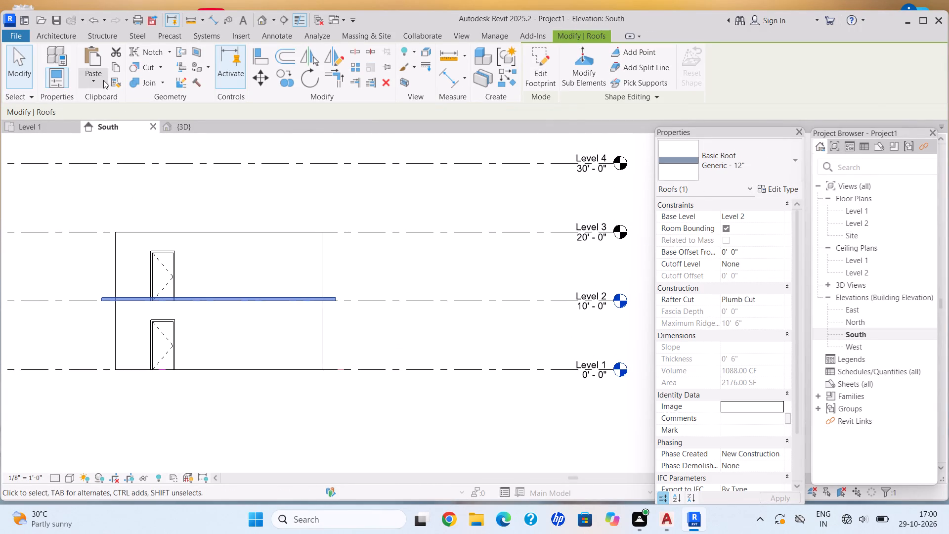
pyautogui.click(114, 70)
pyautogui.click(93, 85)
pyautogui.click(165, 126)
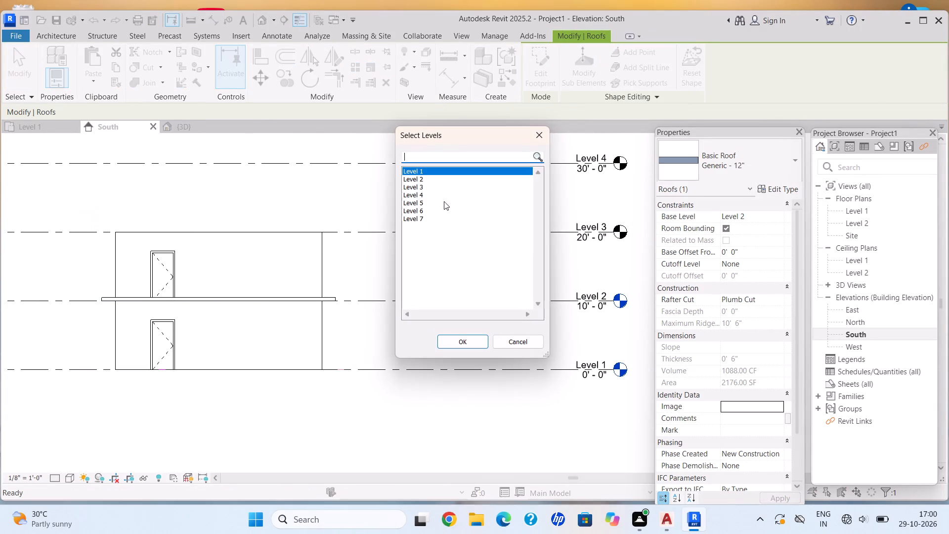
pyautogui.click(424, 187)
pyautogui.click(479, 345)
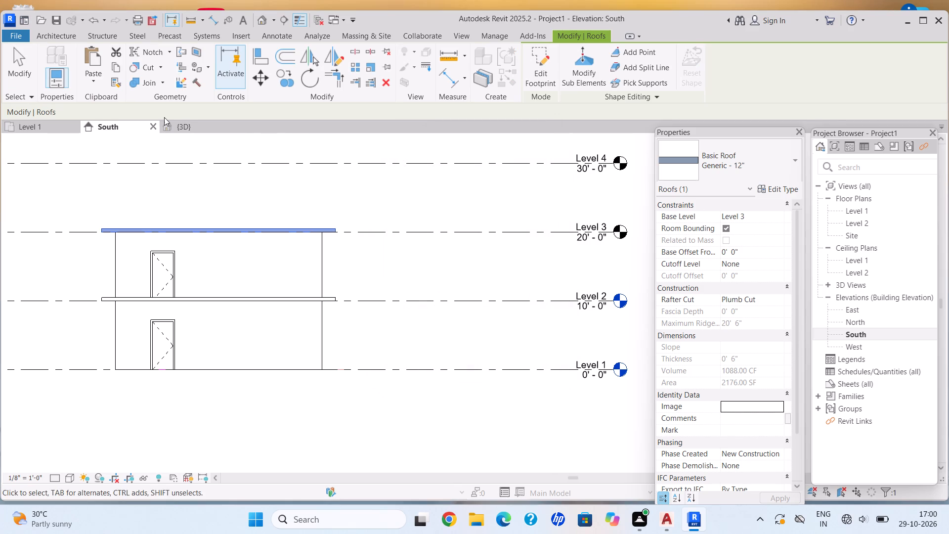
pyautogui.click(186, 128)
pyautogui.scroll(-2, 353, 270)
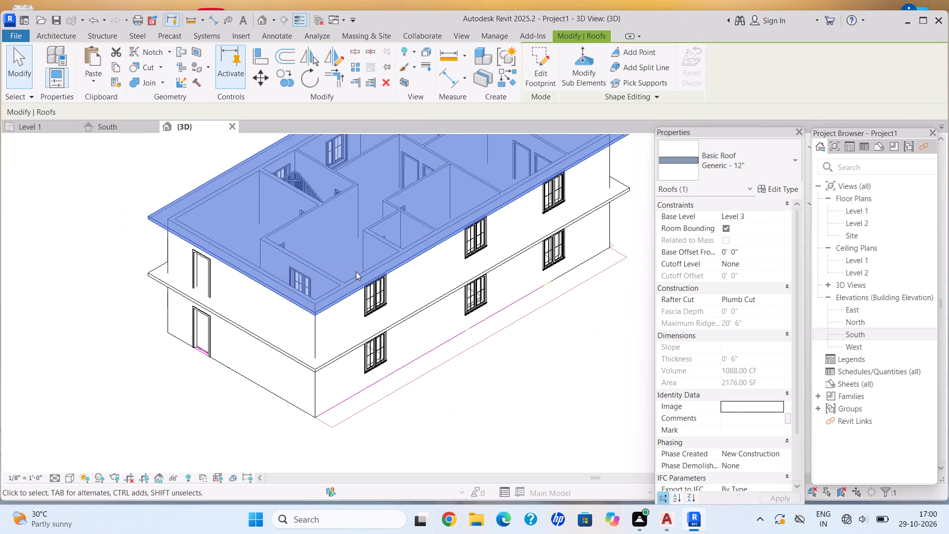
pyautogui.press('Escape')
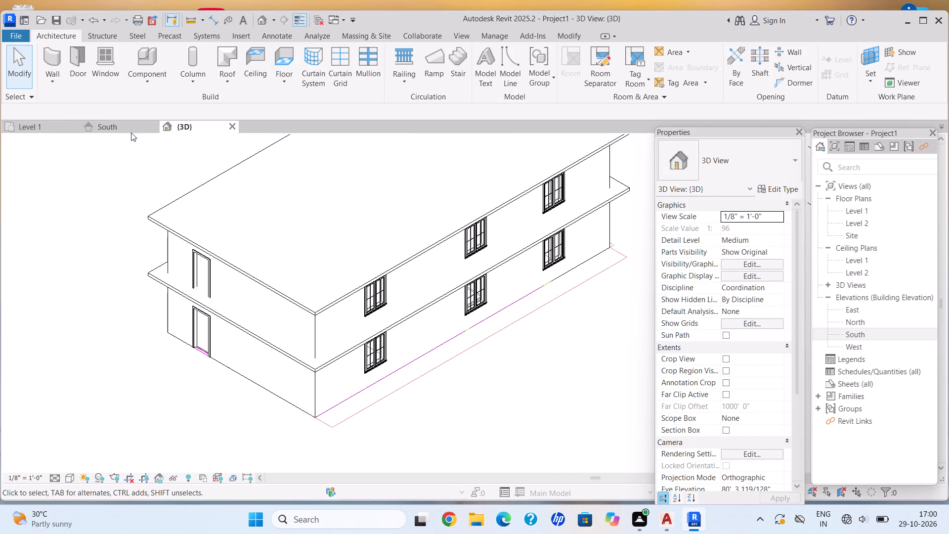
pyautogui.click(125, 123)
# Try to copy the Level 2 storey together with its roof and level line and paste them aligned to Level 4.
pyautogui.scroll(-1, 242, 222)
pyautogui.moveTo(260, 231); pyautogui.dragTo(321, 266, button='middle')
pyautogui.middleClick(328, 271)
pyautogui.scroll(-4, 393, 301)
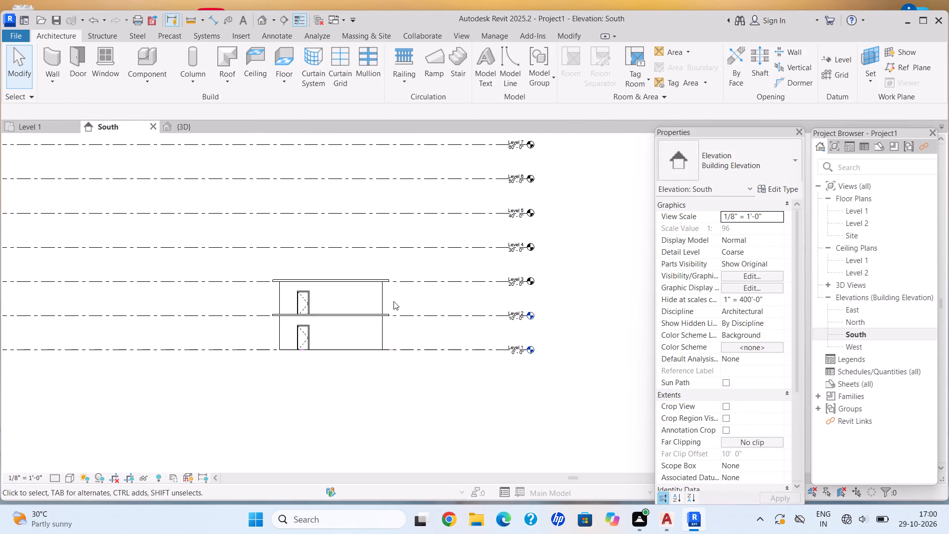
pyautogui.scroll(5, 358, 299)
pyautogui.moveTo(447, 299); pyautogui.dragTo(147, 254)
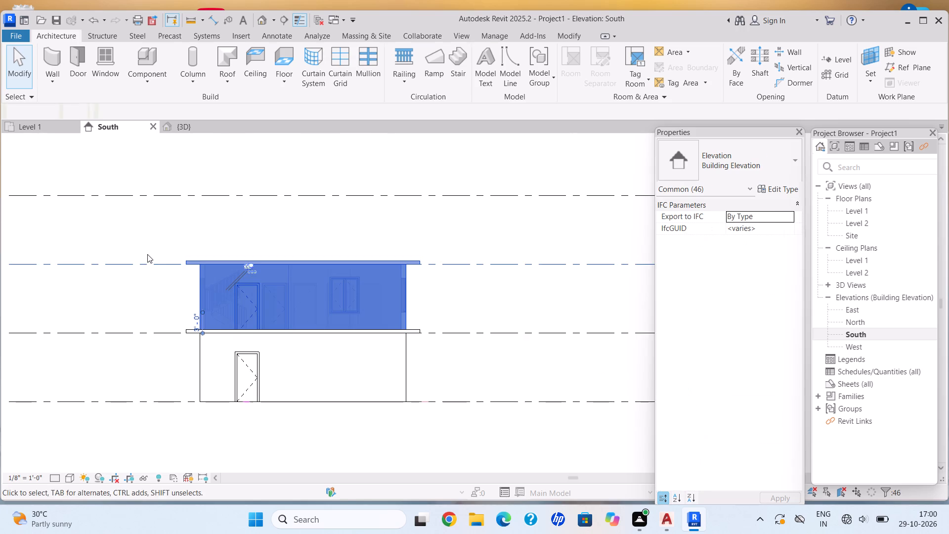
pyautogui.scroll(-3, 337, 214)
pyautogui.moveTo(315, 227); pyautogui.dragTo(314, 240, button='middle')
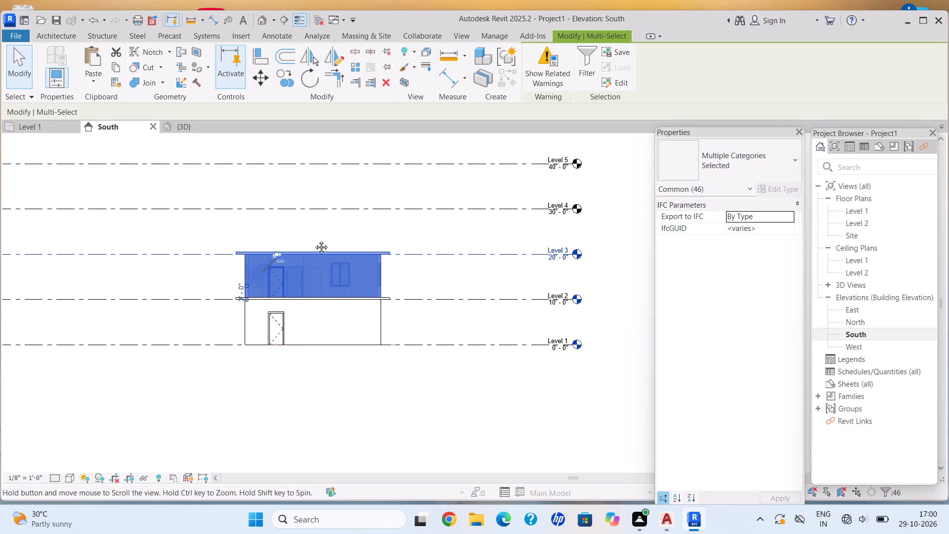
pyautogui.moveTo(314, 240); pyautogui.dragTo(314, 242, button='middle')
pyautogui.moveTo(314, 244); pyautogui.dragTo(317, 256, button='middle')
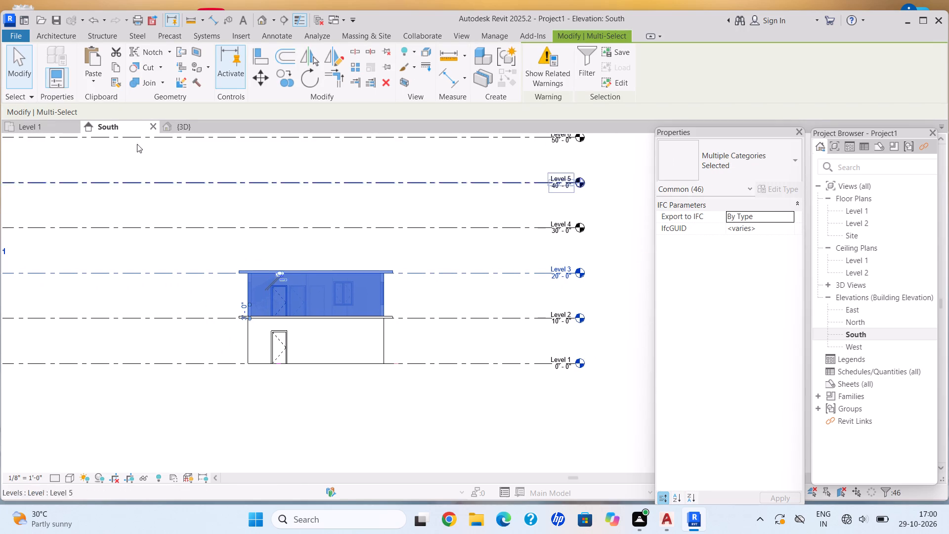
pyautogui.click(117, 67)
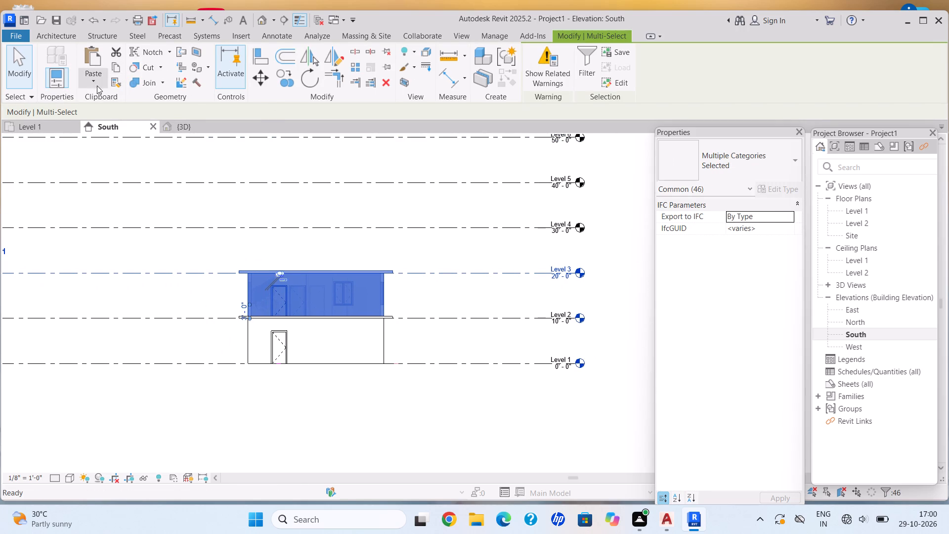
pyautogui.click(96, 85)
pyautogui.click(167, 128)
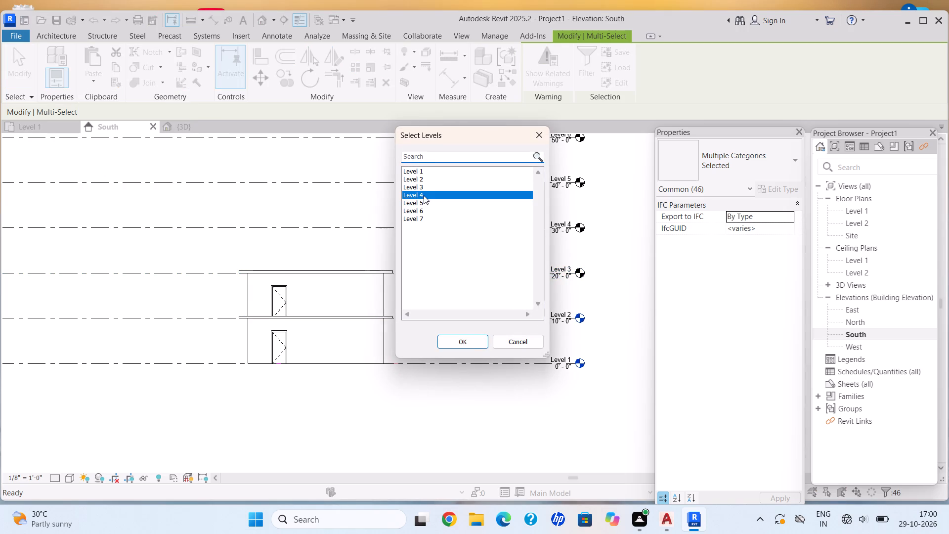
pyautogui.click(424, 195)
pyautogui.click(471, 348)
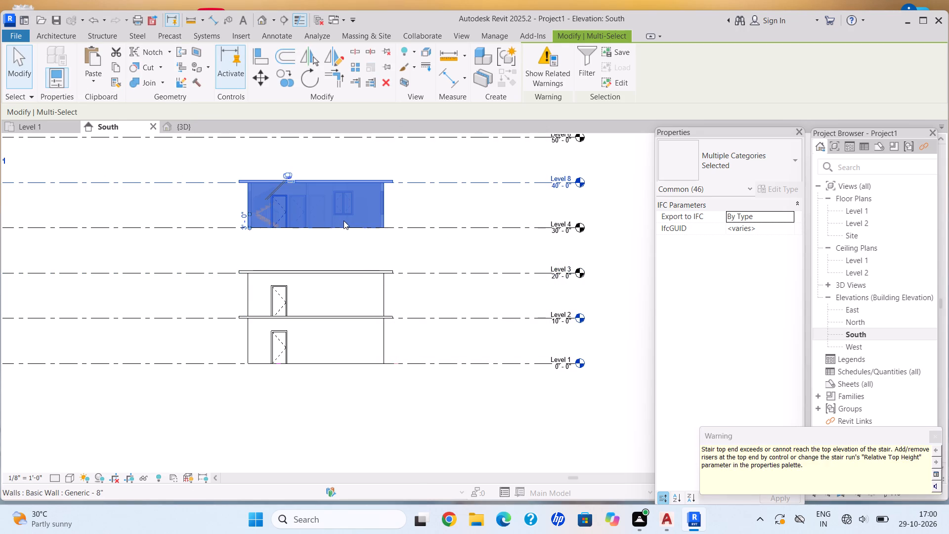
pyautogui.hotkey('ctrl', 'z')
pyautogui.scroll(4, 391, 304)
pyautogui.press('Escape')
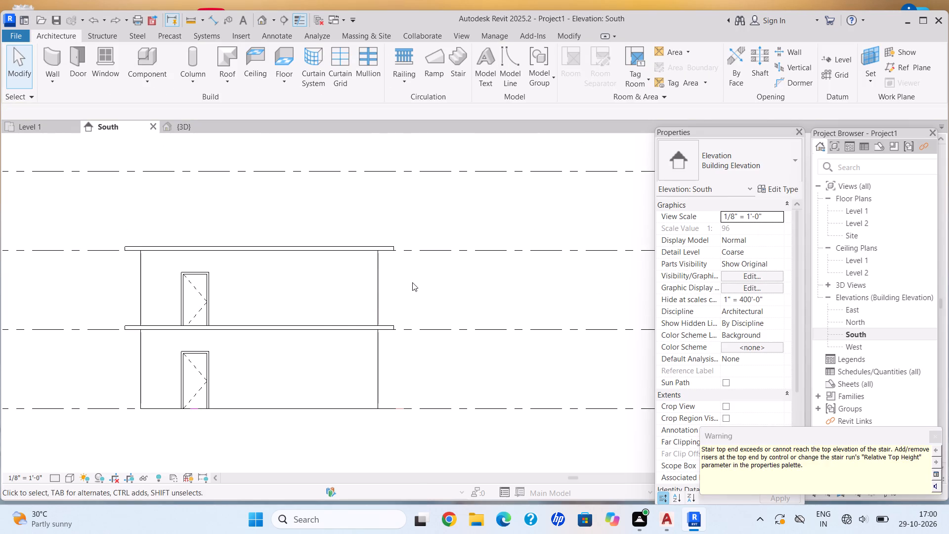
# Copy only the Level 2 storey elements between the two roofs and paste them aligned to Level 3.
pyautogui.moveTo(412, 282); pyautogui.dragTo(132, 289)
pyautogui.scroll(-2, 261, 302)
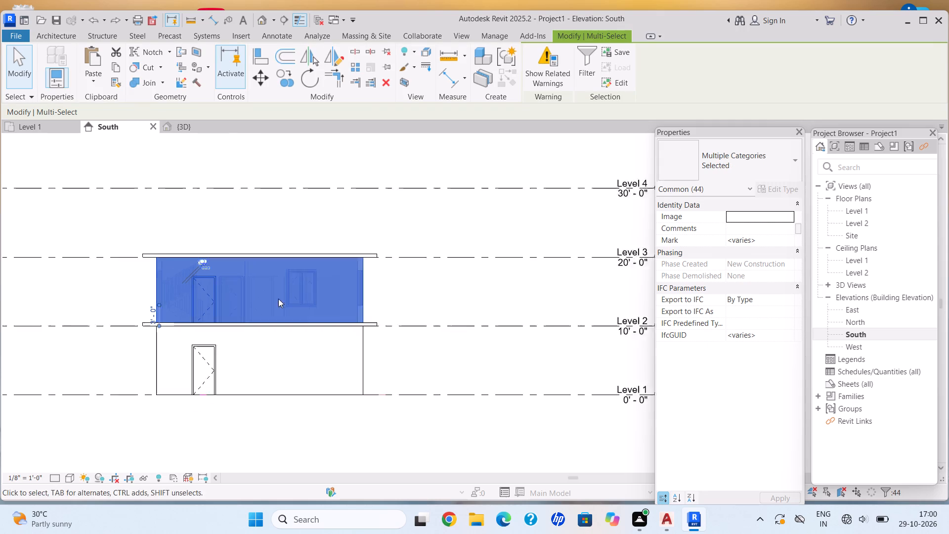
pyautogui.scroll(-1, 278, 299)
pyautogui.middleClick(289, 289)
pyautogui.click(114, 68)
pyautogui.click(88, 79)
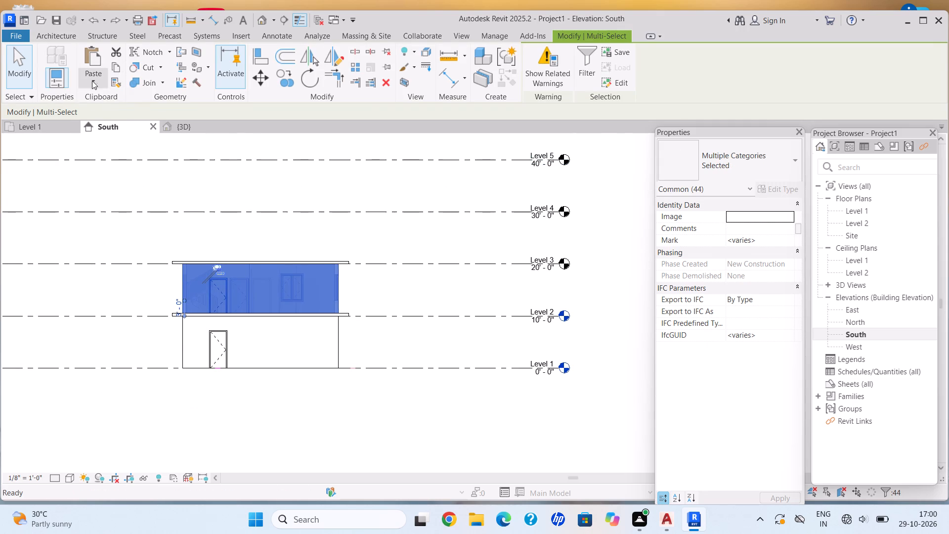
pyautogui.click(144, 128)
pyautogui.click(435, 187)
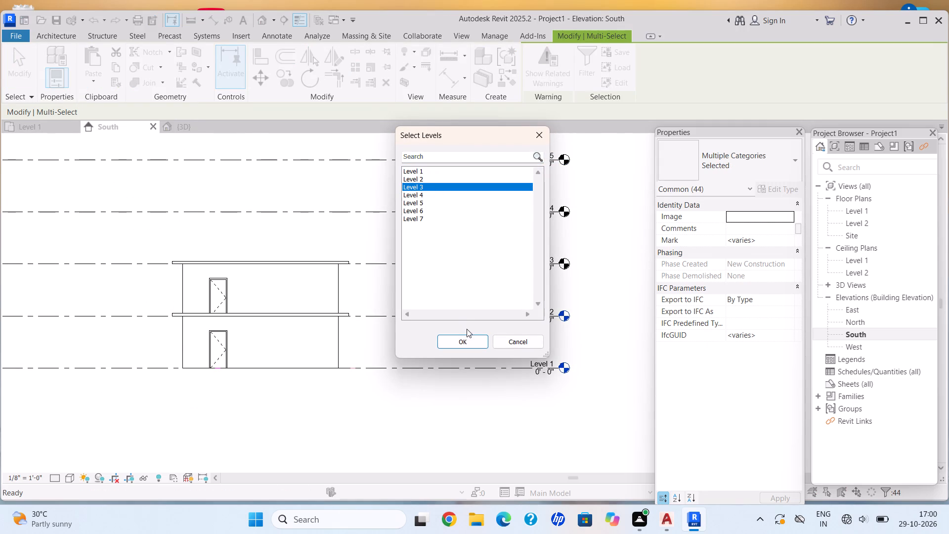
pyautogui.click(475, 345)
# Copy the Level 3 roof and paste it aligned to Level 4.
pyautogui.scroll(-1, 284, 214)
pyautogui.scroll(3, 335, 261)
pyautogui.click(344, 252)
pyautogui.middleClick(368, 210)
pyautogui.moveTo(368, 221); pyautogui.dragTo(355, 285, button='middle')
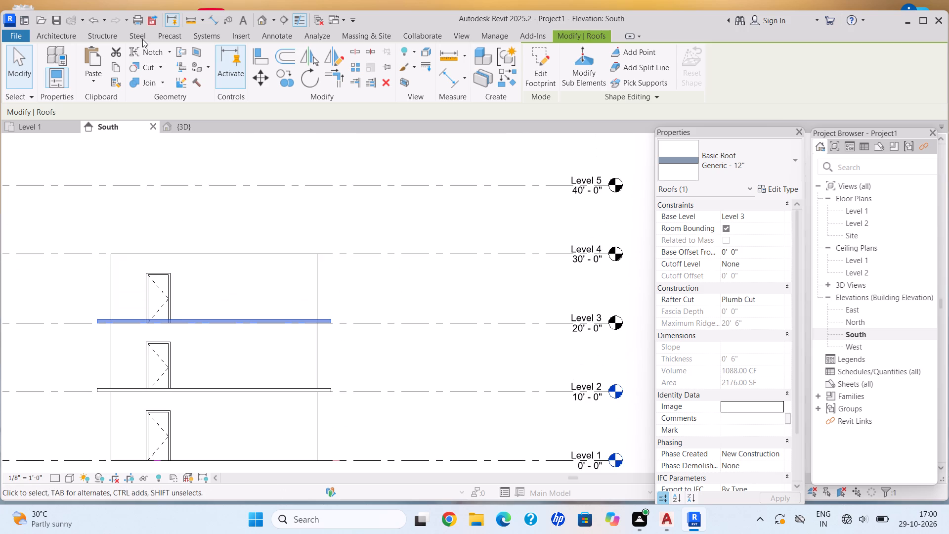
pyautogui.click(116, 65)
pyautogui.click(85, 86)
pyautogui.click(153, 129)
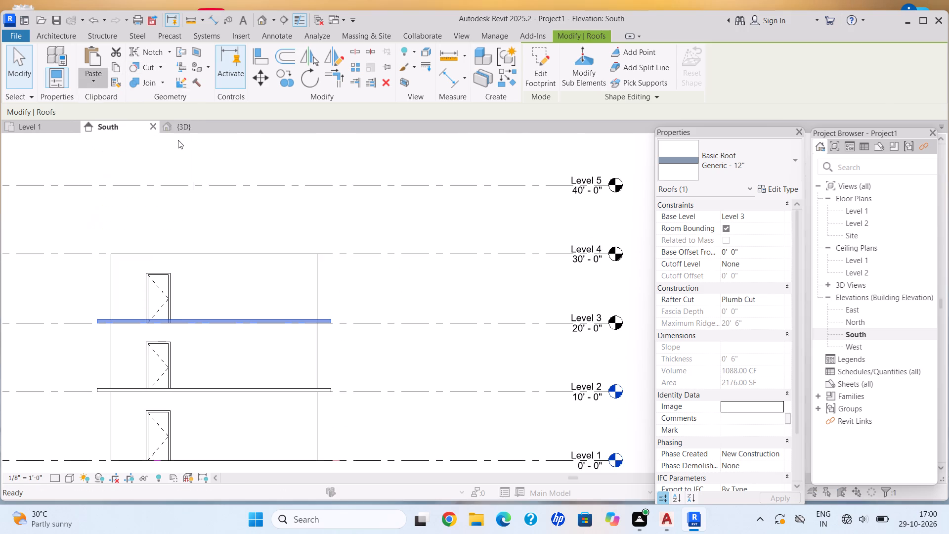
pyautogui.click(421, 194)
pyautogui.click(471, 342)
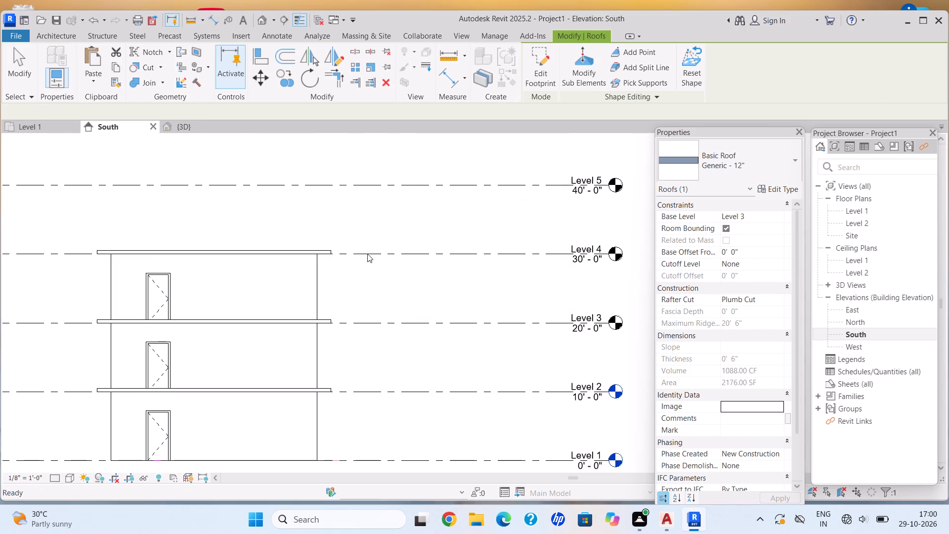
# Copy the Level 3 storey elements between the roofs and paste them aligned to Level 4.
pyautogui.moveTo(359, 199); pyautogui.dragTo(377, 248, button='middle')
pyautogui.moveTo(391, 279); pyautogui.dragTo(395, 285, button='middle')
pyautogui.scroll(-1, 389, 241)
pyautogui.scroll(-1, 316, 228)
pyautogui.middleClick(315, 221)
pyautogui.moveTo(315, 216); pyautogui.dragTo(321, 189, button='middle')
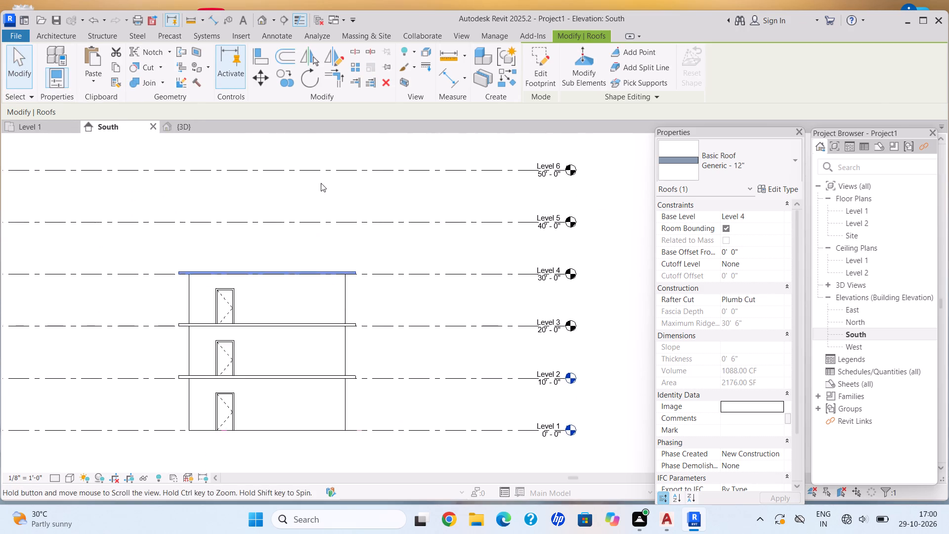
pyautogui.scroll(-2, 346, 260)
pyautogui.moveTo(353, 245); pyautogui.dragTo(365, 236, button='middle')
pyautogui.scroll(-1, 367, 238)
pyautogui.scroll(5, 364, 285)
pyautogui.moveTo(380, 254); pyautogui.dragTo(116, 233)
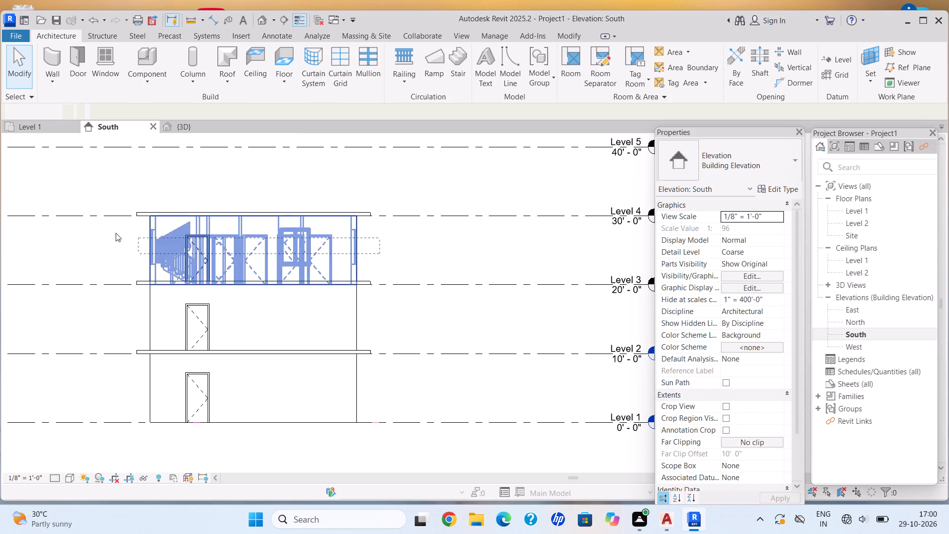
pyautogui.moveTo(116, 233); pyautogui.dragTo(113, 232)
pyautogui.click(115, 61)
pyautogui.click(89, 80)
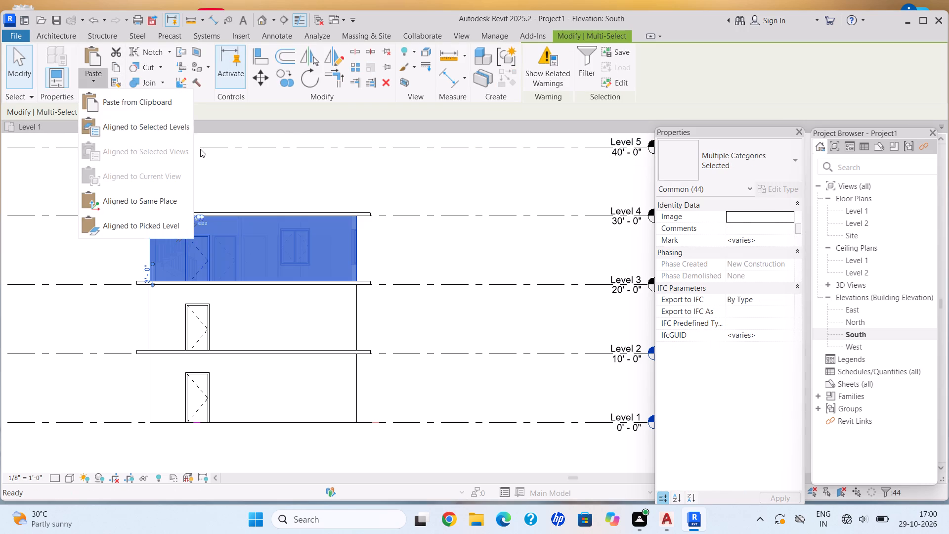
pyautogui.click(182, 125)
pyautogui.scroll(-4, 378, 257)
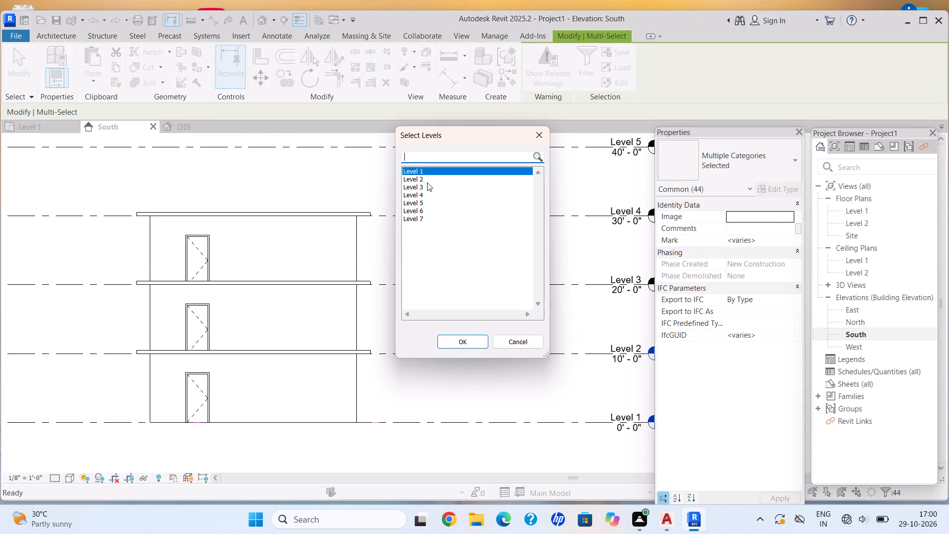
pyautogui.click(419, 194)
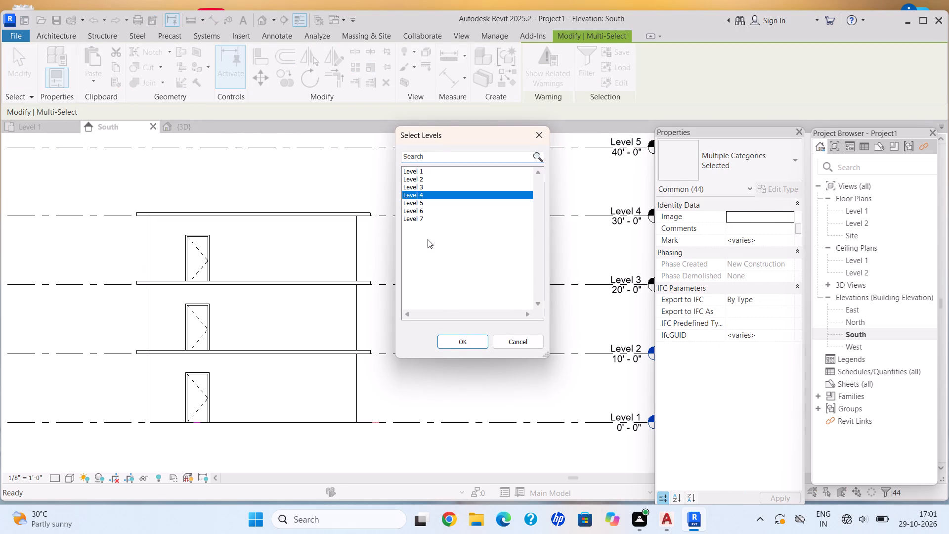
pyautogui.click(456, 341)
# Copy the Level 4 roof and paste it aligned to Level 5.
pyautogui.middleClick(427, 195)
pyautogui.moveTo(425, 205); pyautogui.dragTo(416, 228, button='middle')
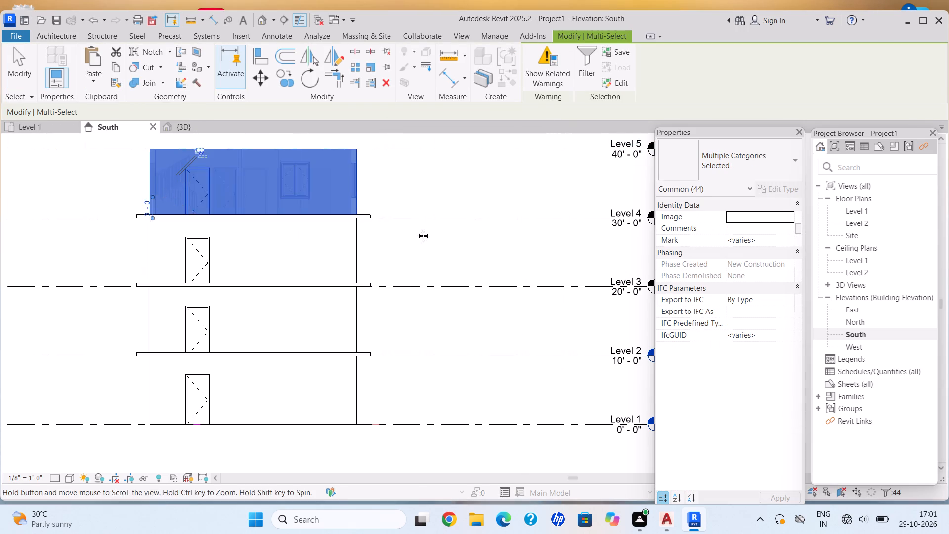
pyautogui.moveTo(416, 228); pyautogui.dragTo(404, 301, button='middle')
pyautogui.scroll(-2, 301, 283)
pyautogui.moveTo(301, 283); pyautogui.dragTo(365, 282, button='middle')
pyautogui.scroll(-1, 388, 324)
pyautogui.scroll(4, 401, 305)
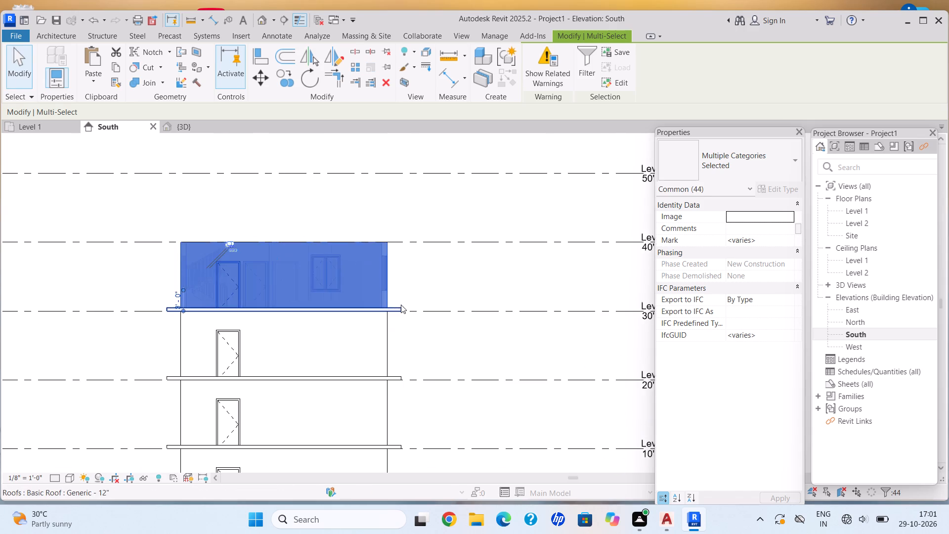
pyautogui.click(400, 311)
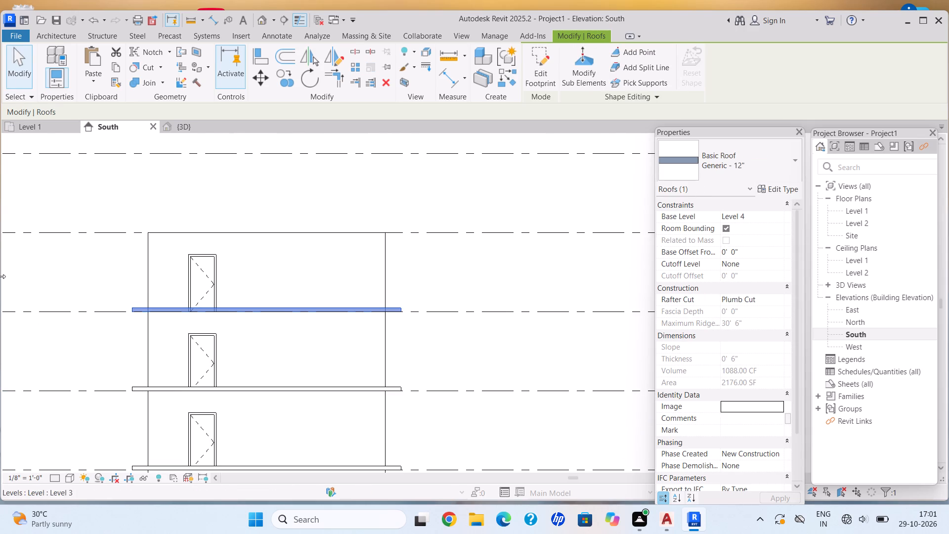
pyautogui.click(116, 64)
pyautogui.click(99, 80)
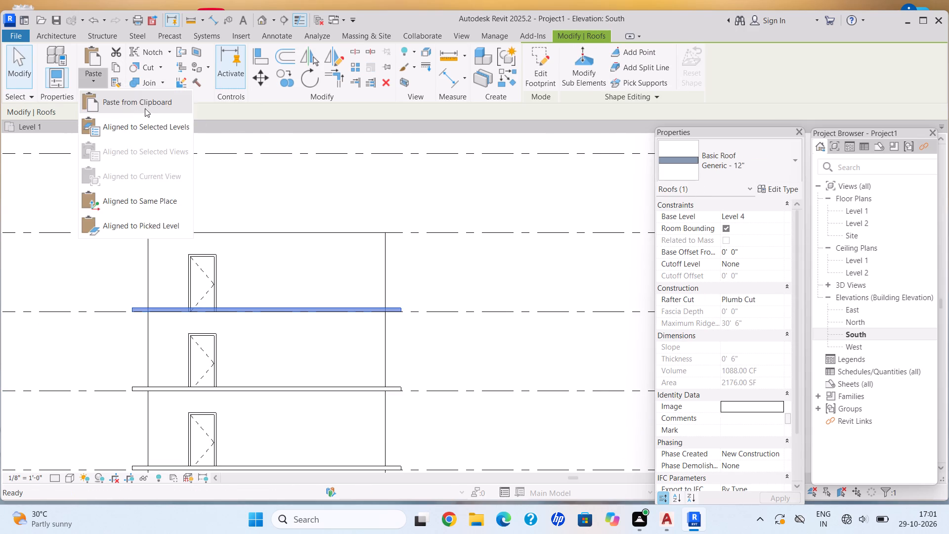
pyautogui.click(159, 124)
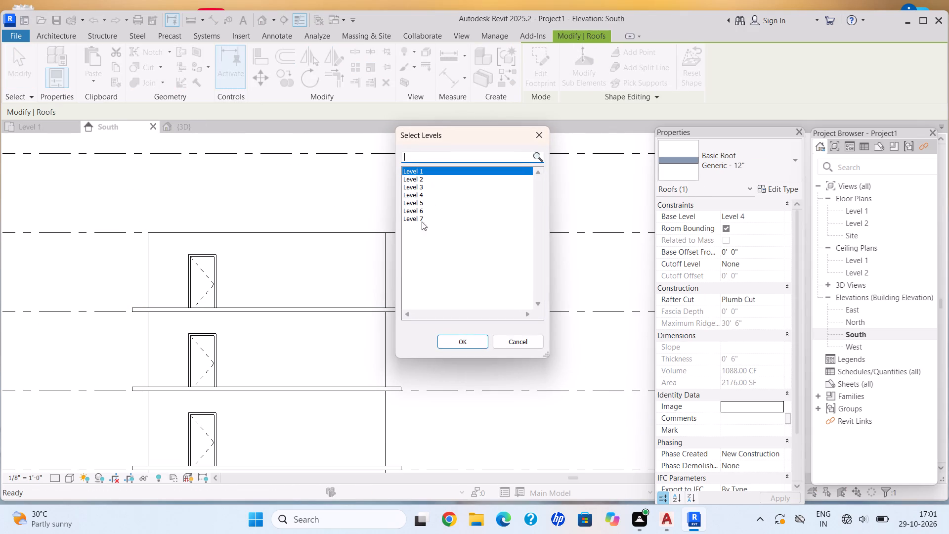
pyautogui.click(423, 202)
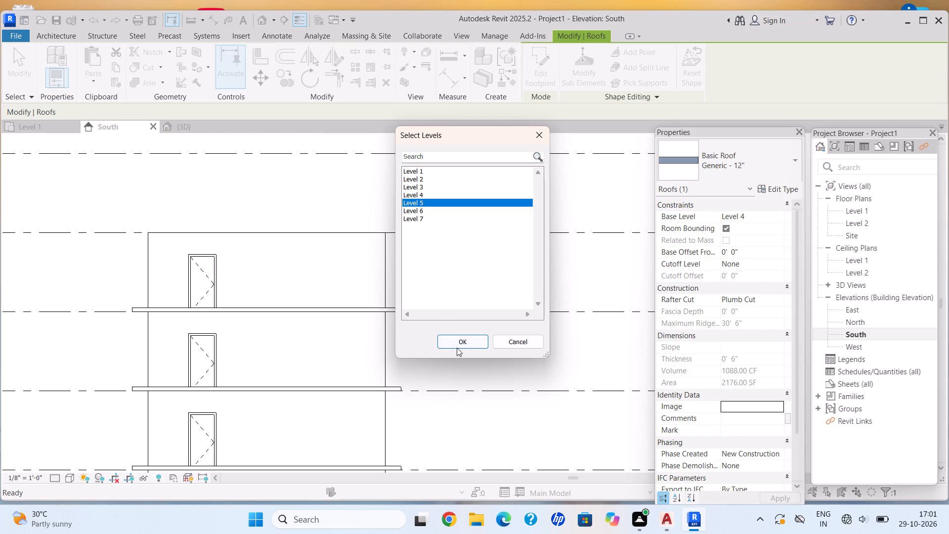
pyautogui.click(457, 347)
# Examine the stacked storeys and roofs of the building from several angles in the 3D view.
pyautogui.scroll(-5, 380, 272)
pyautogui.middleClick(419, 282)
pyautogui.click(181, 123)
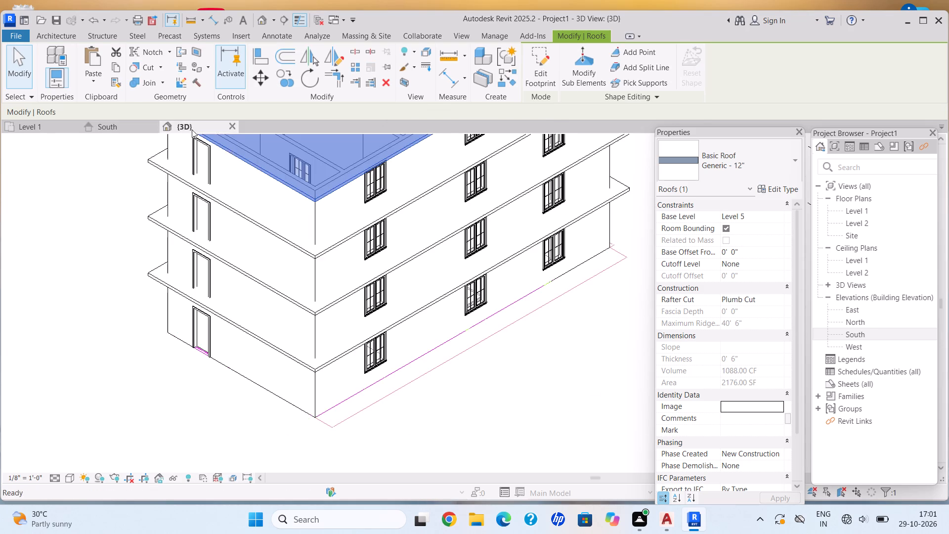
pyautogui.moveTo(291, 221); pyautogui.dragTo(286, 293, button='middle')
pyautogui.press('Escape')
pyautogui.scroll(-7, 312, 279)
pyautogui.keyDown('shift'); pyautogui.moveTo(267, 303); pyautogui.dragTo(271, 285, button='middle'); pyautogui.keyUp('shift')
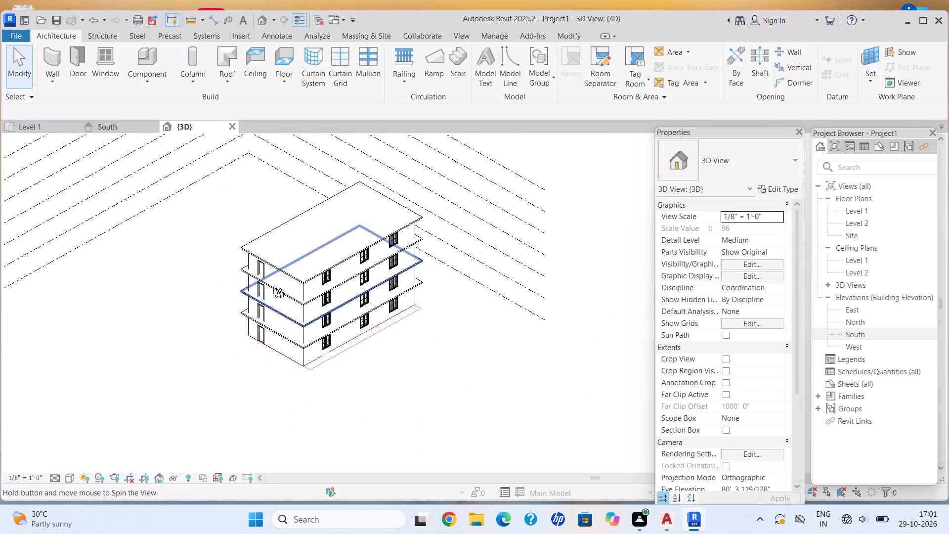
pyautogui.keyDown('shift'); pyautogui.moveTo(271, 285); pyautogui.dragTo(421, 231, button='middle'); pyautogui.keyUp('shift')
pyautogui.moveTo(439, 279); pyautogui.dragTo(206, 248, button='middle')
pyautogui.scroll(12, 220, 230)
pyautogui.scroll(-7, 411, 304)
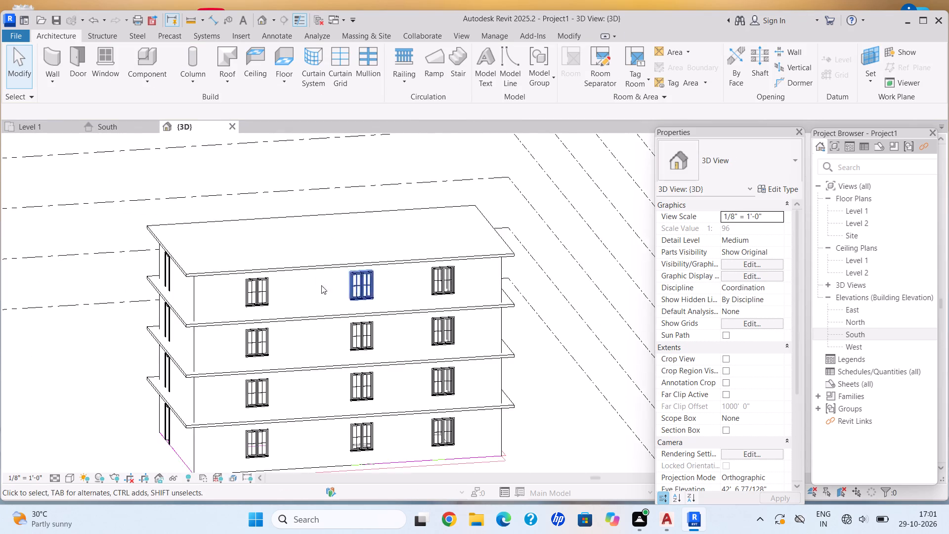
pyautogui.scroll(-3, 321, 285)
pyautogui.moveTo(254, 283); pyautogui.dragTo(414, 285, button='middle')
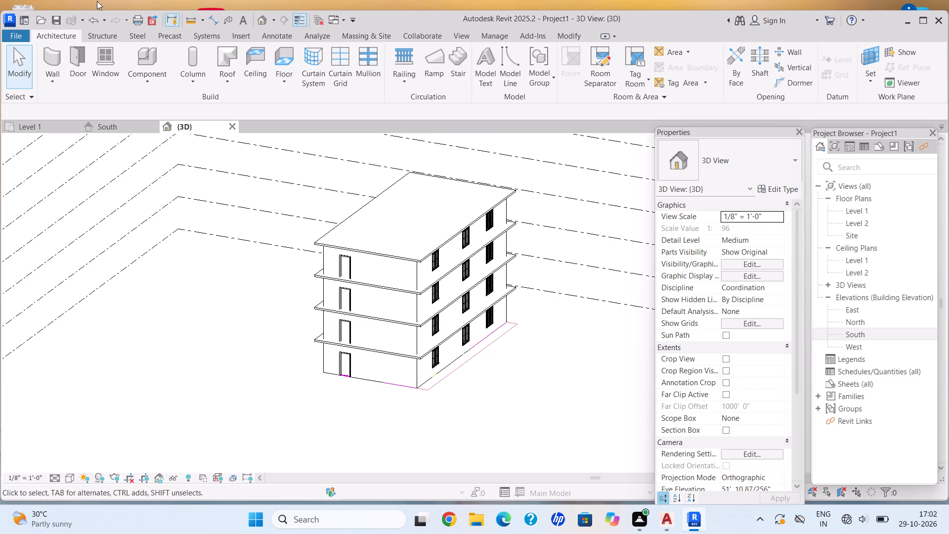
pyautogui.scroll(-1, 0, 172)
# Examine the stacked storeys, roofs and wall openings of the building from several angles in the 3D view.
pyautogui.scroll(-3, 181, 211)
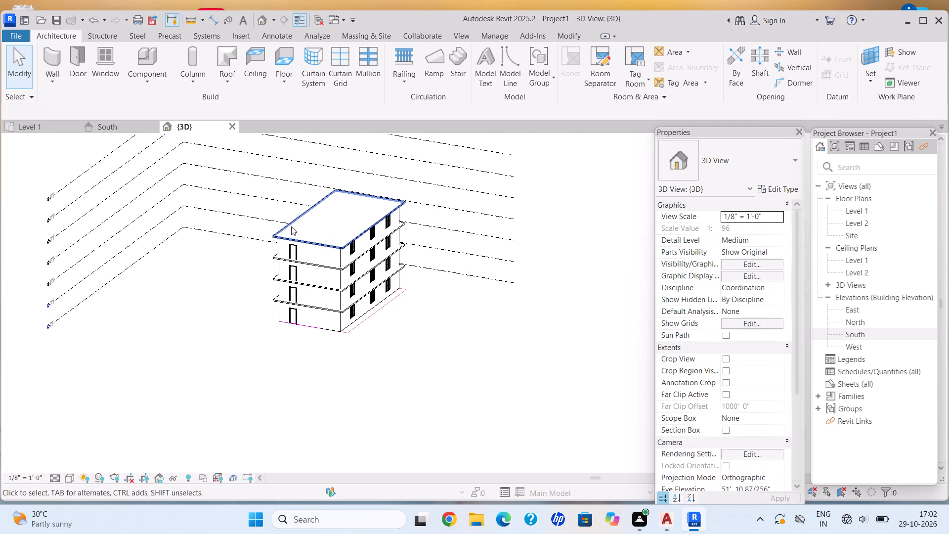
pyautogui.press('Escape')
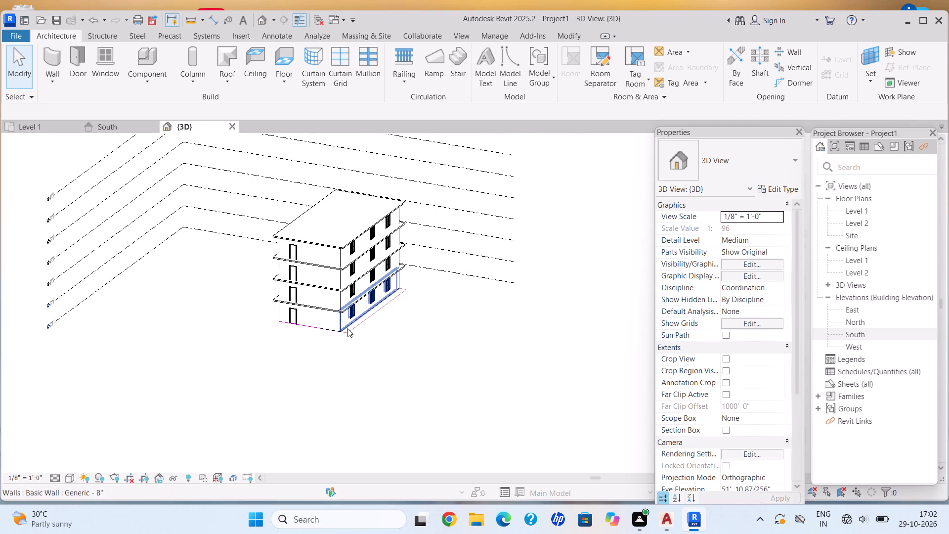
pyautogui.keyDown('shift'); pyautogui.middleClick(347, 328); pyautogui.keyUp('shift')
pyautogui.keyDown('shift'); pyautogui.middleClick(343, 329); pyautogui.keyUp('shift')
pyautogui.keyDown('shift'); pyautogui.moveTo(312, 321); pyautogui.dragTo(302, 315, button='middle'); pyautogui.keyUp('shift')
pyautogui.scroll(4, 303, 287)
pyautogui.scroll(-4, 360, 356)
pyautogui.keyDown('shift'); pyautogui.moveTo(355, 348); pyautogui.dragTo(422, 305, button='middle'); pyautogui.keyUp('shift')
pyautogui.keyDown('shift'); pyautogui.moveTo(430, 305); pyautogui.dragTo(447, 309, button='middle'); pyautogui.keyUp('shift')
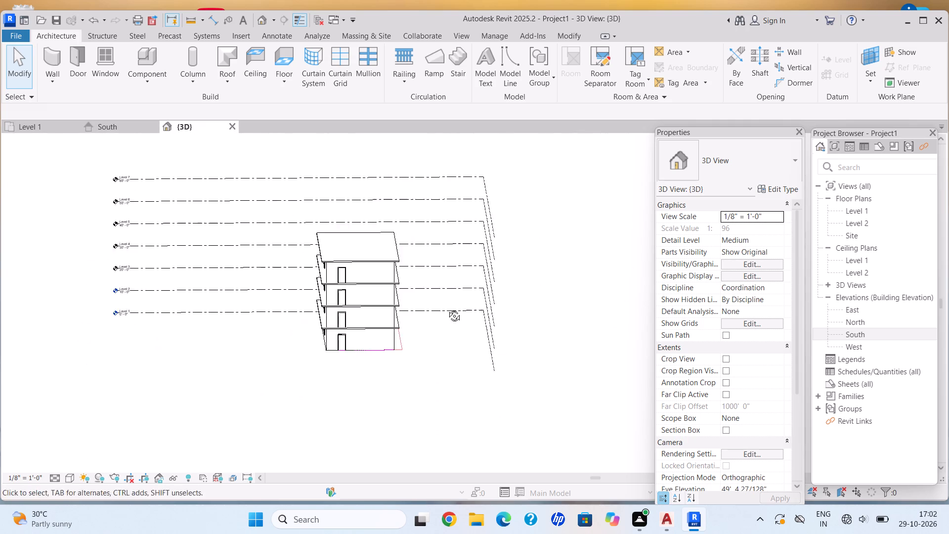
pyautogui.keyDown('shift'); pyautogui.moveTo(447, 309); pyautogui.dragTo(460, 312, button='middle'); pyautogui.keyUp('shift')
pyautogui.keyDown('shift'); pyautogui.moveTo(462, 314); pyautogui.dragTo(471, 320, button='middle'); pyautogui.keyUp('shift')
pyautogui.moveTo(469, 325); pyautogui.dragTo(505, 454, button='middle')
pyautogui.scroll(4, 422, 386)
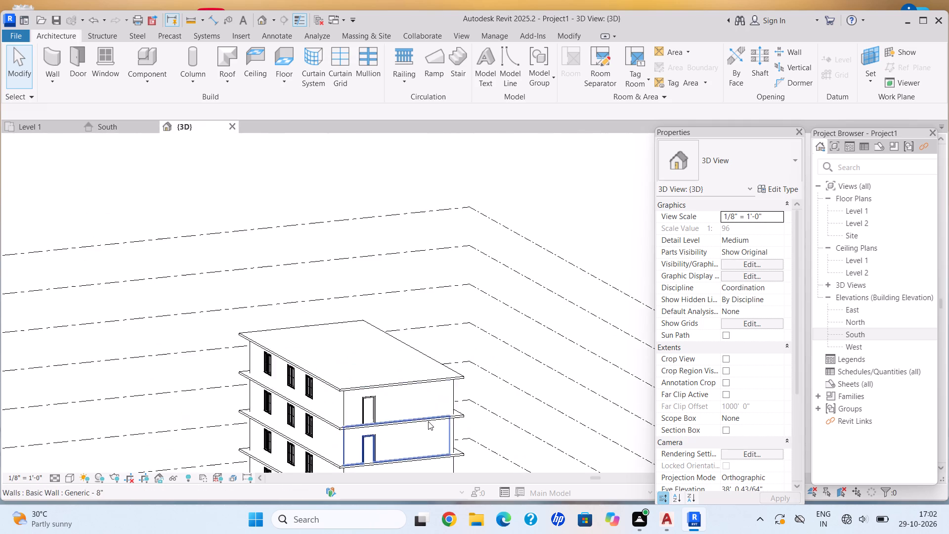
pyautogui.scroll(-3, 428, 421)
pyautogui.moveTo(428, 421); pyautogui.dragTo(437, 288, button='middle')
pyautogui.keyDown('shift'); pyautogui.middleClick(421, 332); pyautogui.keyUp('shift')
pyautogui.keyDown('shift'); pyautogui.moveTo(405, 341); pyautogui.dragTo(311, 364, button='middle'); pyautogui.keyUp('shift')
pyautogui.keyDown('shift'); pyautogui.scroll(-1, 311, 365); pyautogui.keyUp('shift')
pyautogui.scroll(6, 323, 346)
pyautogui.press('Escape')
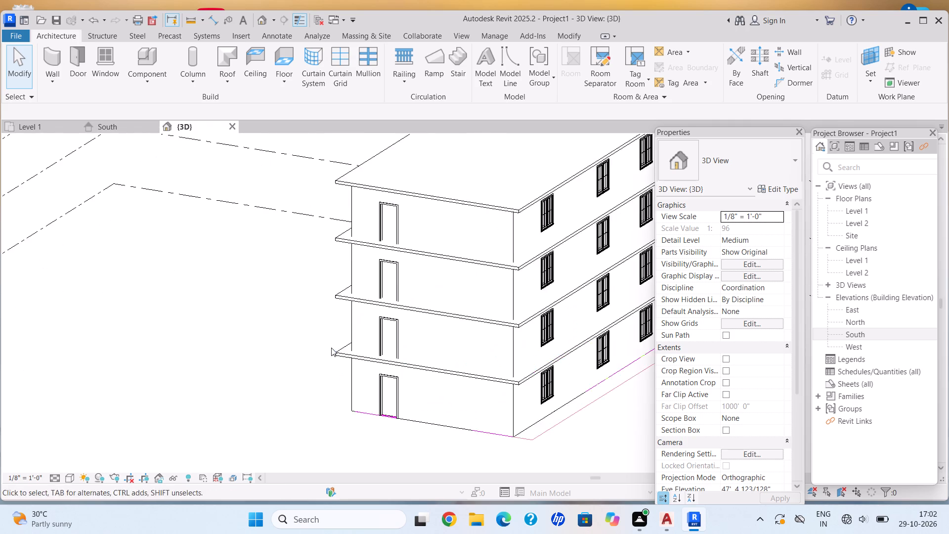
pyautogui.scroll(1, 333, 351)
pyautogui.moveTo(334, 354); pyautogui.dragTo(422, 326, button='middle')
pyautogui.scroll(-2, 417, 335)
pyautogui.moveTo(417, 336); pyautogui.dragTo(350, 370, button='middle')
pyautogui.scroll(2, 411, 323)
pyautogui.moveTo(406, 325); pyautogui.dragTo(400, 327, button='middle')
pyautogui.moveTo(384, 330); pyautogui.dragTo(279, 328, button='middle')
# Start a sketched toposolid and set the Grassland - 16" type's grass, gravel and earth layers to 2" thickness each.
pyautogui.click(368, 35)
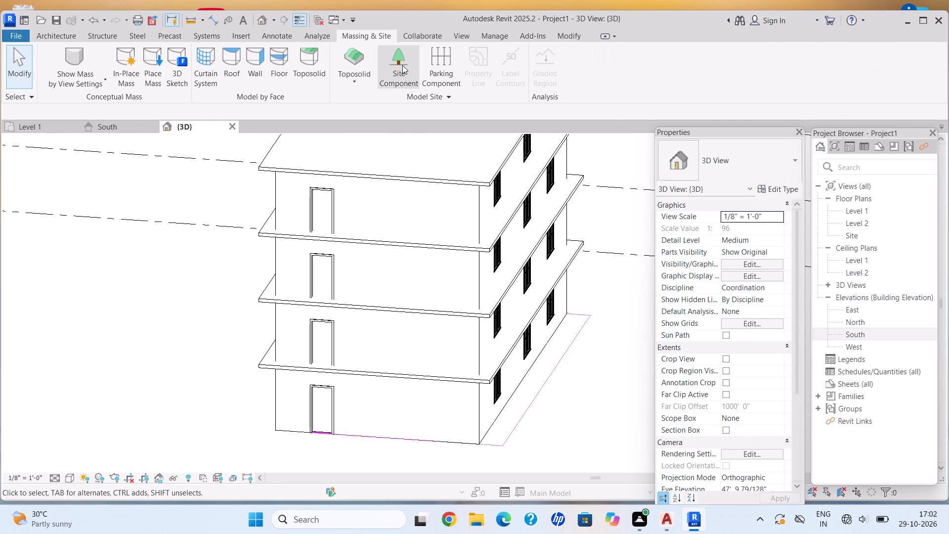
pyautogui.scroll(1, 405, 73)
pyautogui.click(351, 82)
pyautogui.click(372, 102)
pyautogui.click(776, 188)
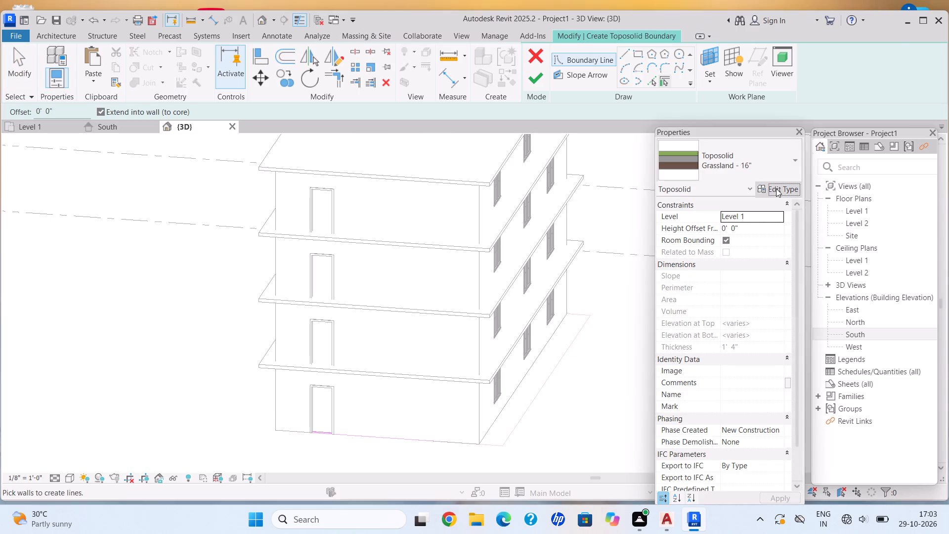
pyautogui.click(692, 186)
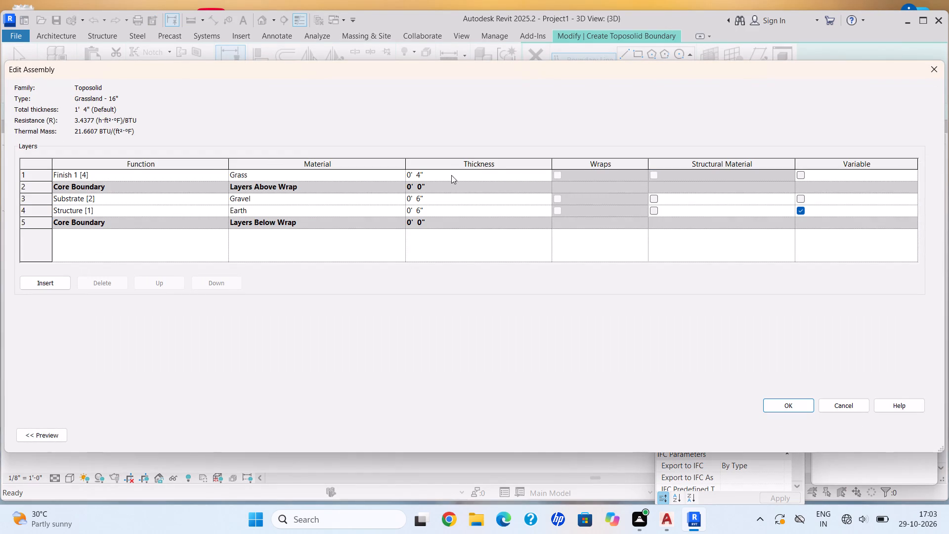
pyautogui.click(451, 176)
pyautogui.press('BackSpace')
pyautogui.write('2"')
pyautogui.press('Return')
pyautogui.click(455, 201)
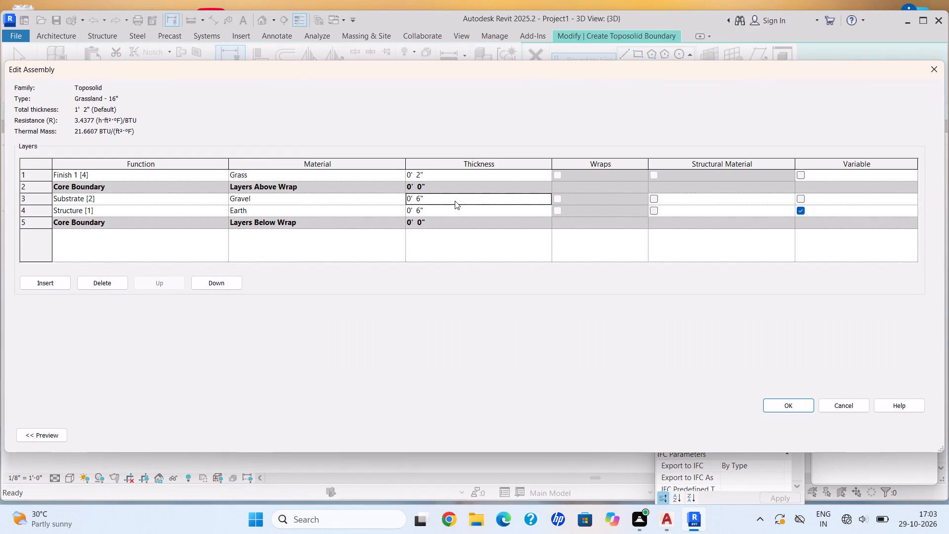
pyautogui.press('BackSpace')
pyautogui.write('2"')
pyautogui.press('Return')
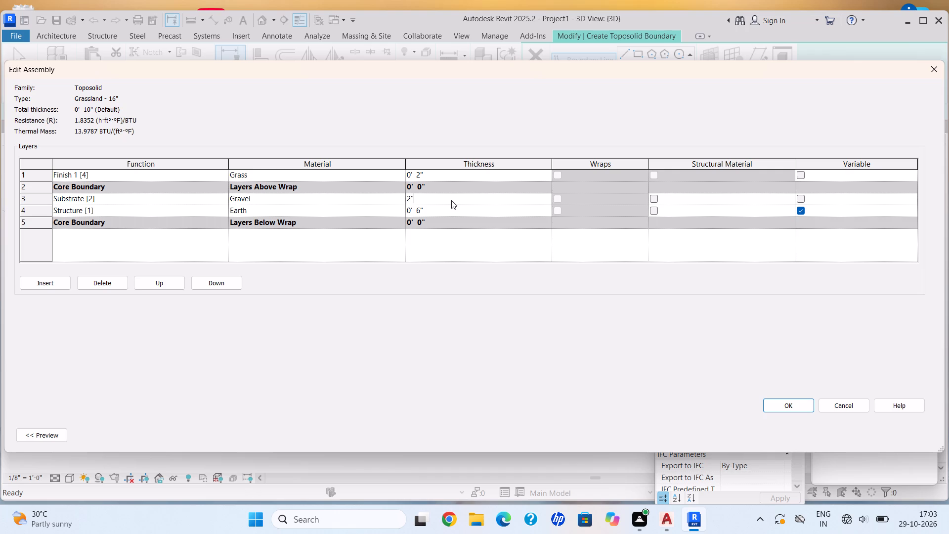
pyautogui.scroll(1, 451, 200)
pyautogui.click(445, 206)
pyautogui.press('BackSpace')
pyautogui.write('2"')
pyautogui.press('Return')
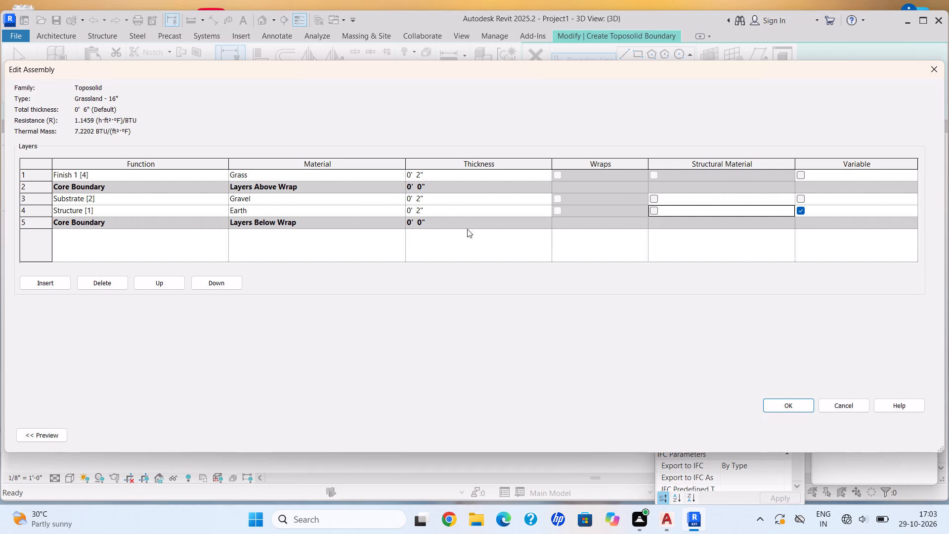
pyautogui.click(793, 405)
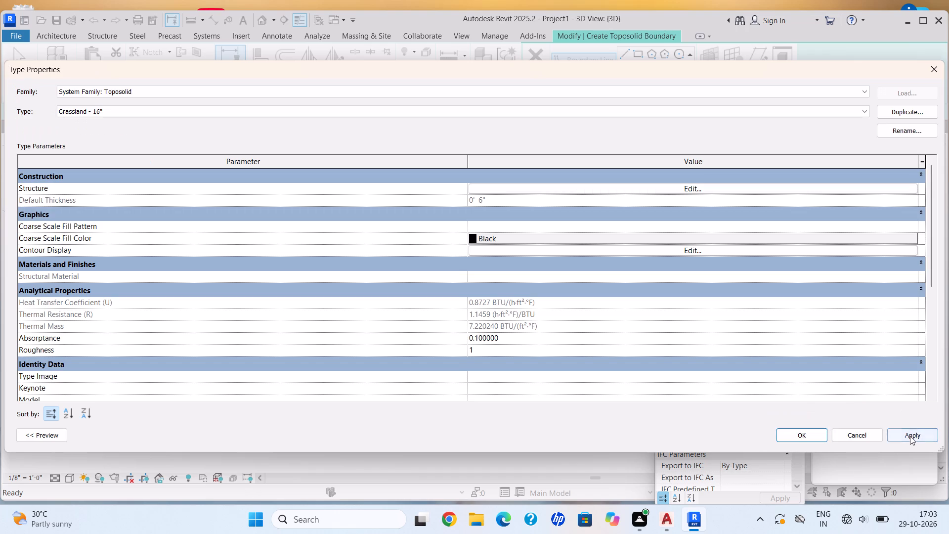
pyautogui.click(910, 436)
pyautogui.click(801, 438)
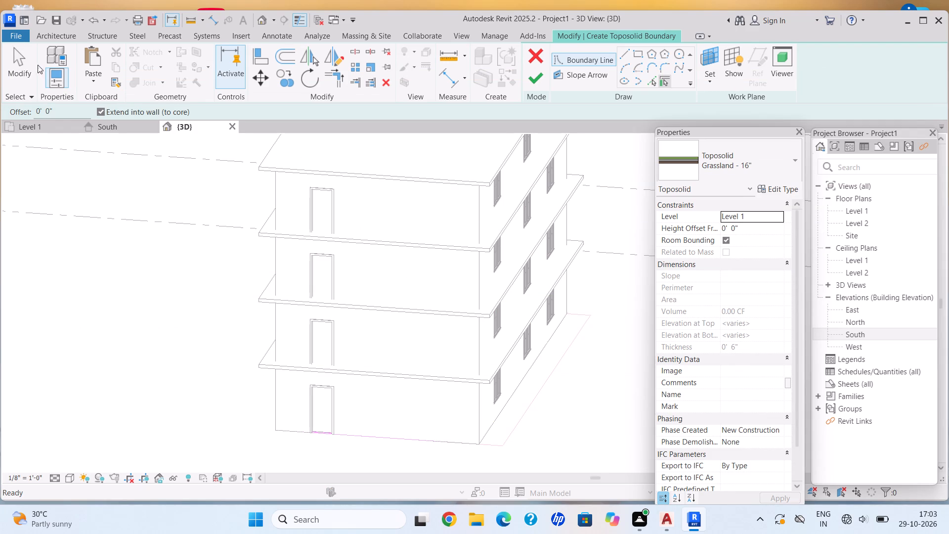
# In the Level 1 plan, sketch a rectangular toposolid boundary around the house, about 14' beyond its north wall and 72' beyond its east wall, and finish it.
pyautogui.click(42, 125)
pyautogui.scroll(-11, 244, 217)
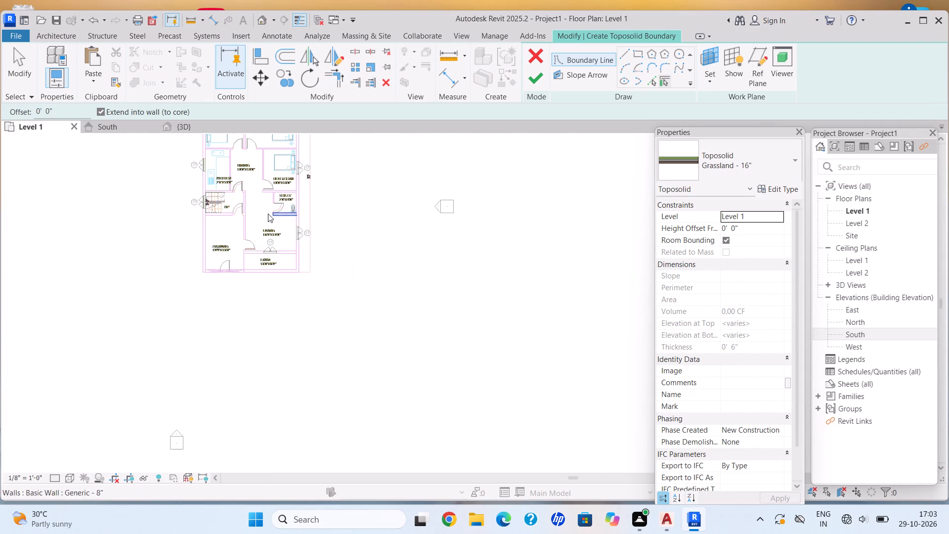
pyautogui.moveTo(271, 223); pyautogui.dragTo(284, 264, button='middle')
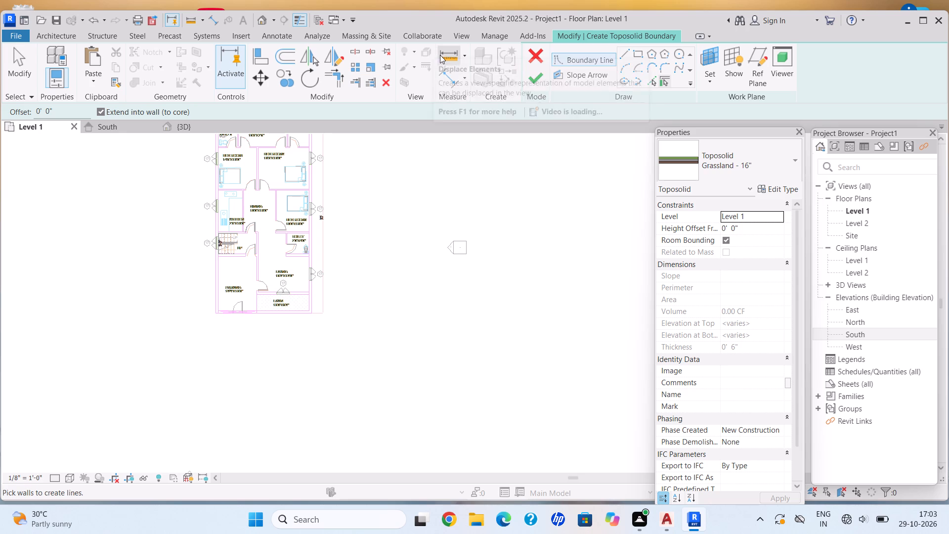
pyautogui.scroll(-2, 335, 135)
pyautogui.moveTo(344, 174); pyautogui.dragTo(351, 195, button='middle')
pyautogui.moveTo(352, 197); pyautogui.dragTo(351, 202, button='middle')
pyautogui.scroll(3, 343, 149)
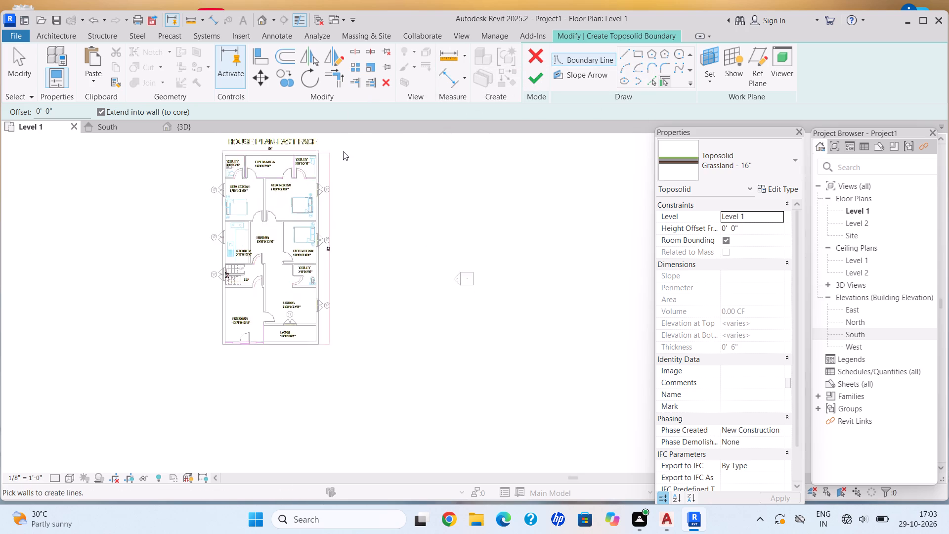
pyautogui.scroll(2, 343, 151)
pyautogui.moveTo(340, 161); pyautogui.dragTo(345, 175, button='middle')
pyautogui.moveTo(351, 183); pyautogui.dragTo(379, 225, button='middle')
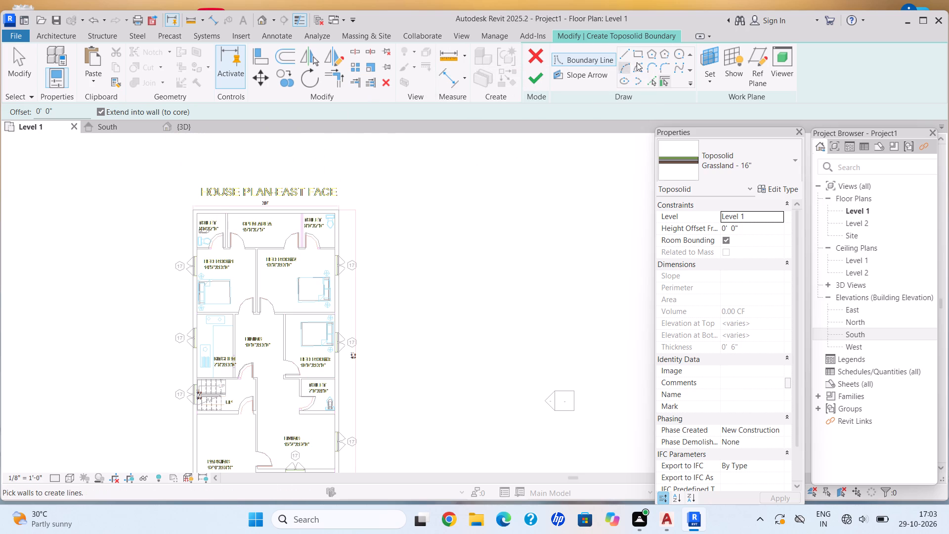
pyautogui.click(637, 49)
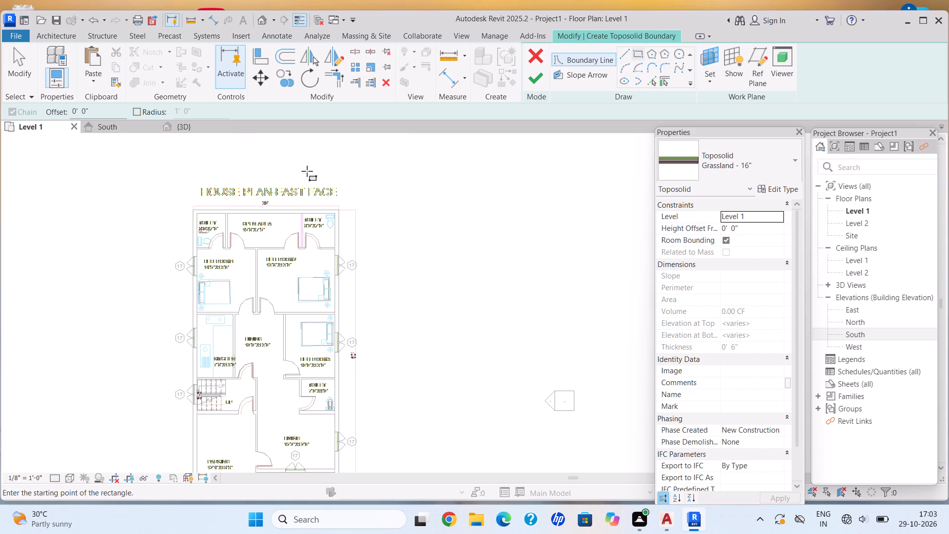
pyautogui.moveTo(234, 218); pyautogui.dragTo(240, 195, button='middle')
pyautogui.scroll(4, 182, 194)
pyautogui.scroll(5, 229, 181)
pyautogui.scroll(-2, 194, 187)
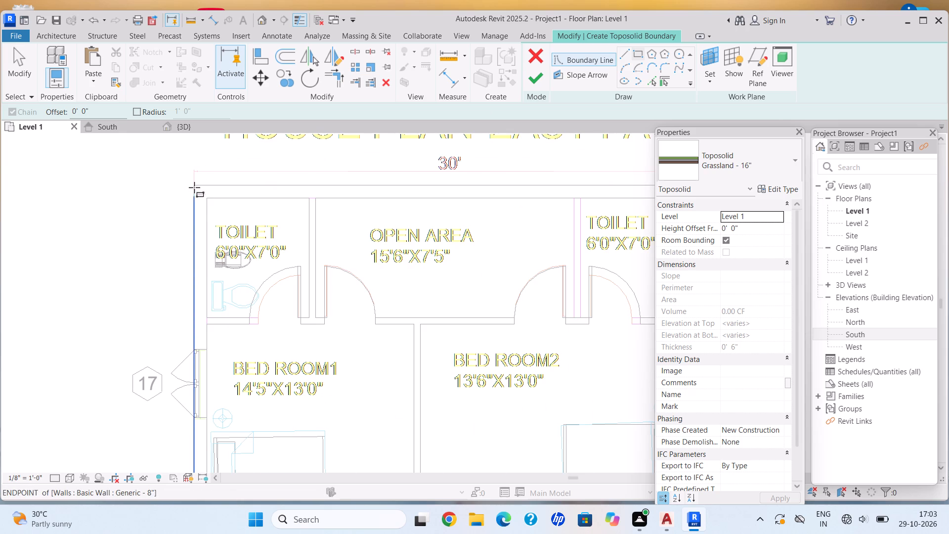
pyautogui.scroll(-11, 194, 187)
pyautogui.middleClick(194, 185)
pyautogui.middleClick(203, 169)
pyautogui.scroll(-2, 153, 175)
pyautogui.moveTo(159, 176); pyautogui.dragTo(174, 173, button='middle')
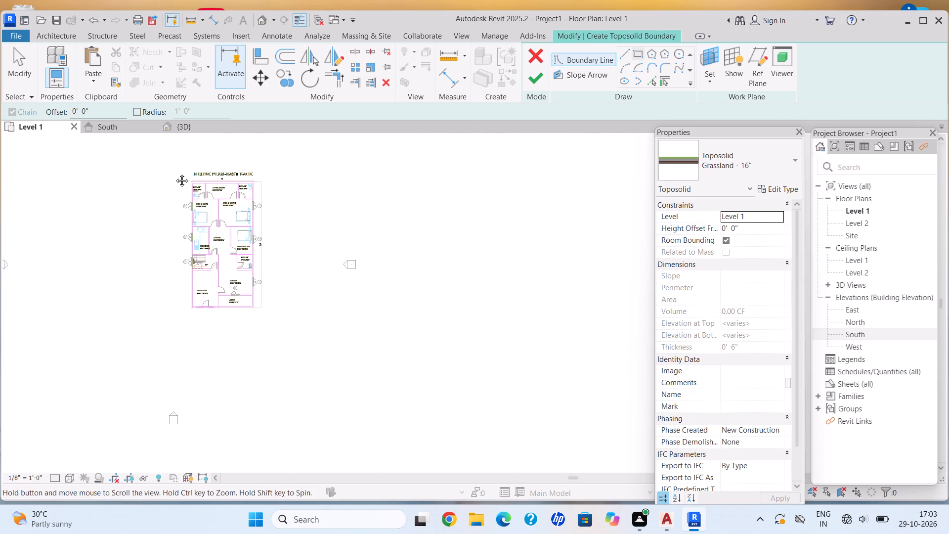
pyautogui.moveTo(174, 173); pyautogui.dragTo(193, 178, button='middle')
pyautogui.middleClick(199, 182)
pyautogui.moveTo(214, 189); pyautogui.dragTo(241, 197, button='middle')
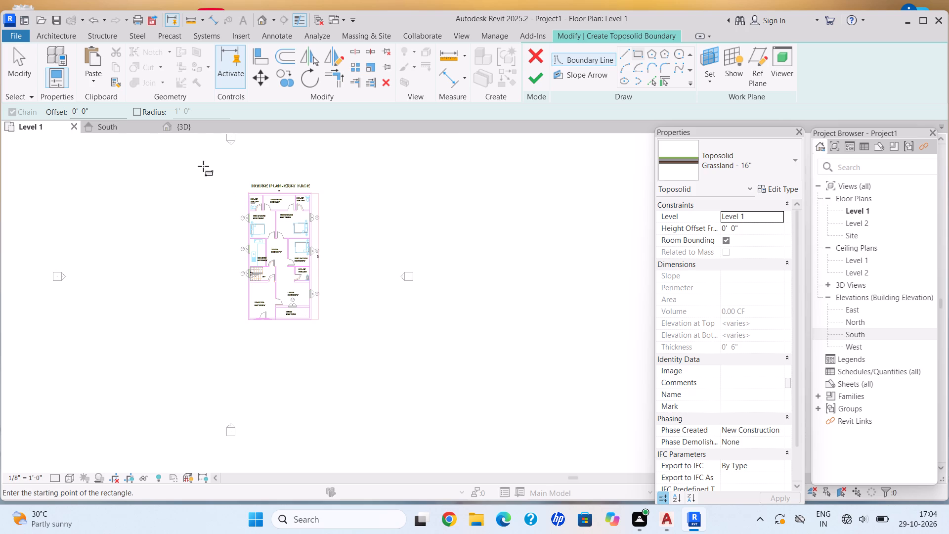
pyautogui.scroll(-2, 253, 238)
pyautogui.moveTo(253, 238); pyautogui.dragTo(260, 244, button='middle')
pyautogui.click(221, 188)
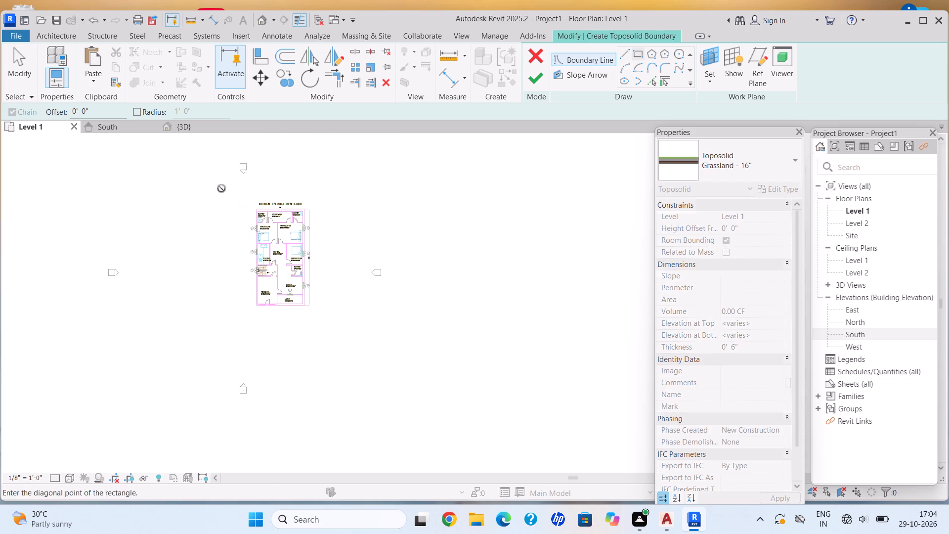
pyautogui.click(416, 335)
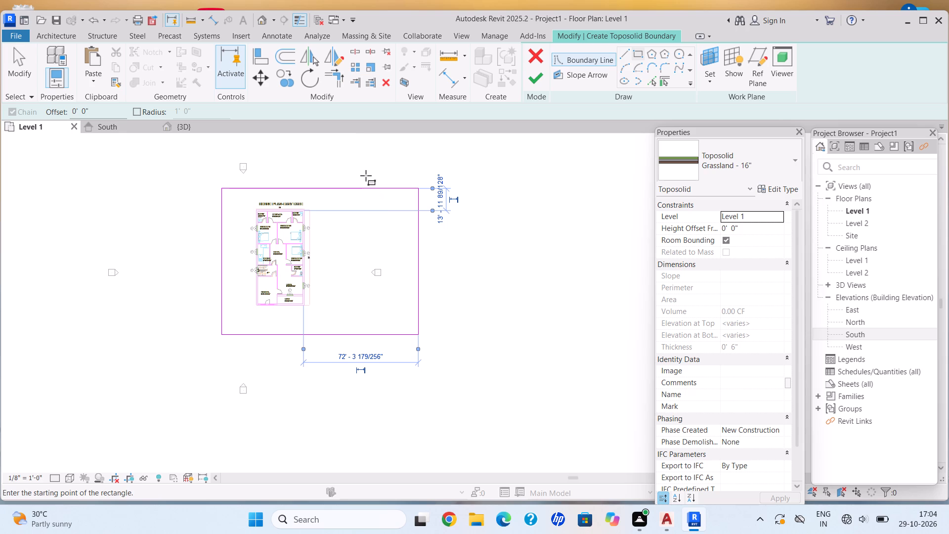
pyautogui.press('Escape')
pyautogui.scroll(-1, 383, 207)
pyautogui.moveTo(383, 207); pyautogui.dragTo(412, 210, button='middle')
pyautogui.click(541, 74)
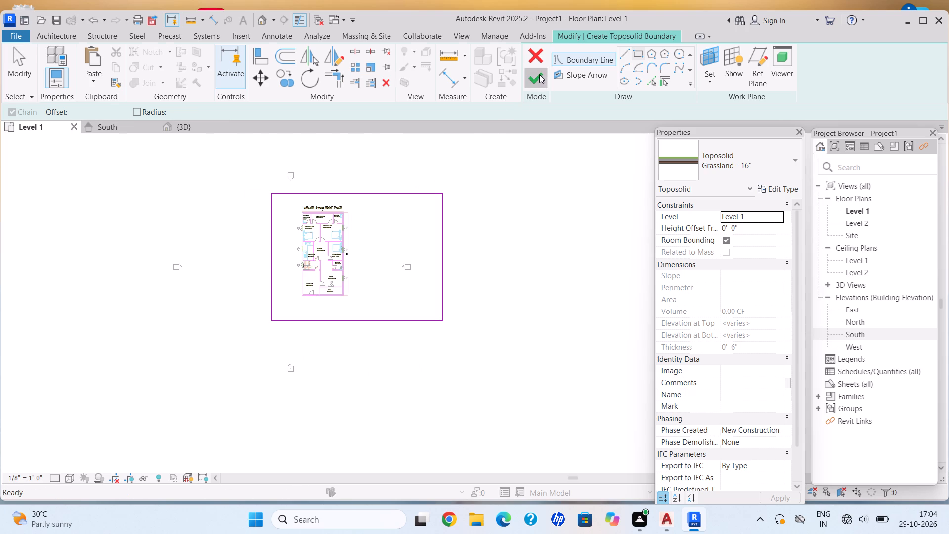
pyautogui.scroll(4, 342, 270)
pyautogui.press('Escape')
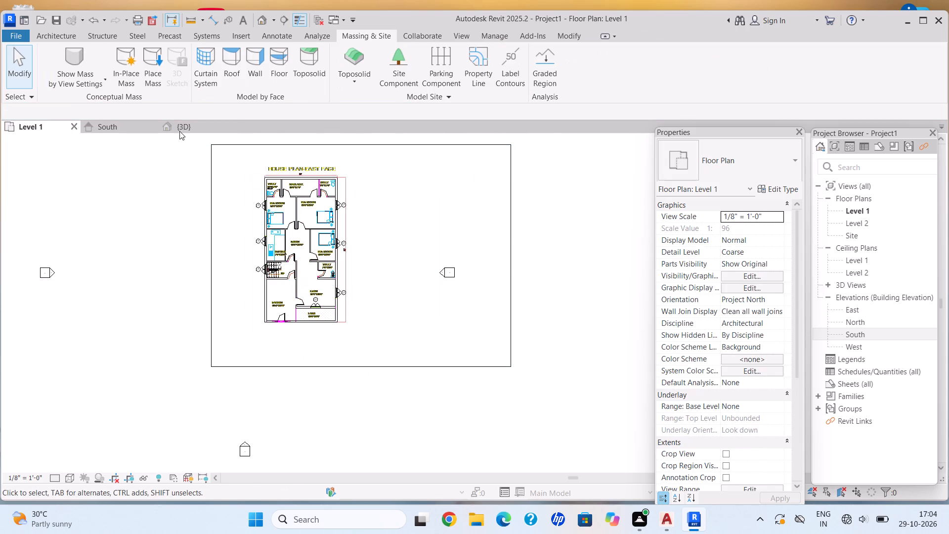
# Examine the toposolid and how the building sits on it in the 3D view.
pyautogui.click(182, 130)
pyautogui.scroll(-2, 361, 243)
pyautogui.moveTo(361, 245); pyautogui.dragTo(361, 251, button='middle')
pyautogui.middleClick(361, 257)
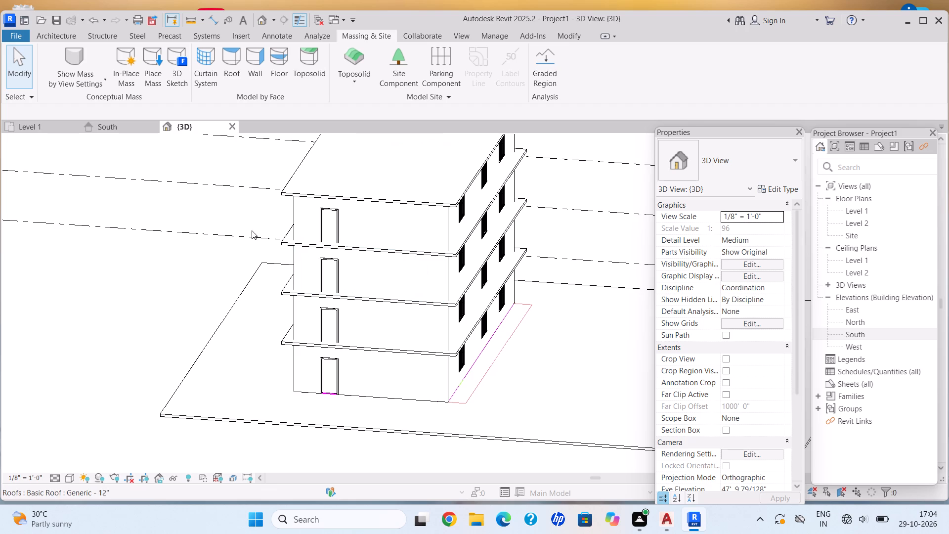
pyautogui.press('Escape')
pyautogui.scroll(-4, 350, 311)
pyautogui.moveTo(354, 311); pyautogui.dragTo(352, 302, button='middle')
pyautogui.keyDown('shift'); pyautogui.moveTo(355, 297); pyautogui.dragTo(378, 286, button='middle'); pyautogui.keyUp('shift')
pyautogui.scroll(4, 392, 308)
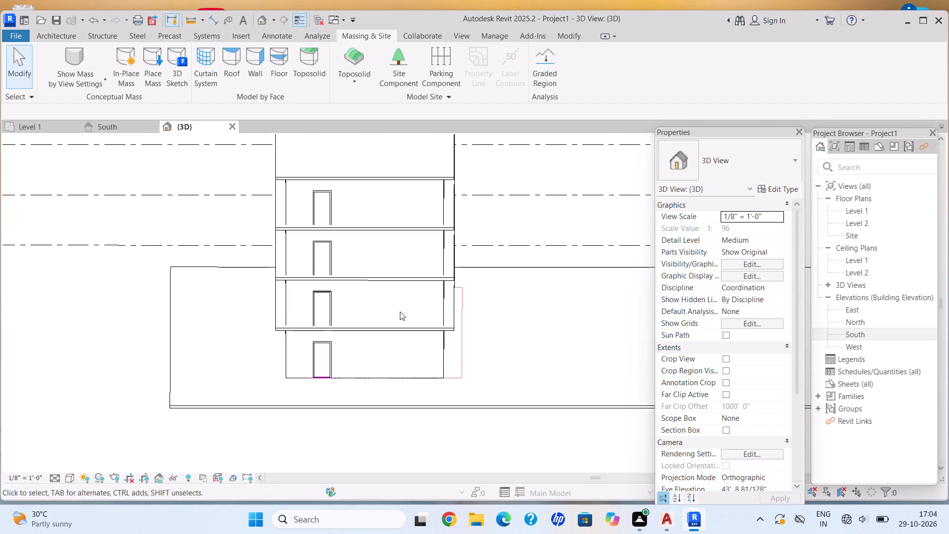
pyautogui.press('Escape')
pyautogui.keyDown('shift'); pyautogui.moveTo(336, 332); pyautogui.dragTo(331, 326, button='middle'); pyautogui.keyUp('shift')
pyautogui.scroll(-3, 305, 262)
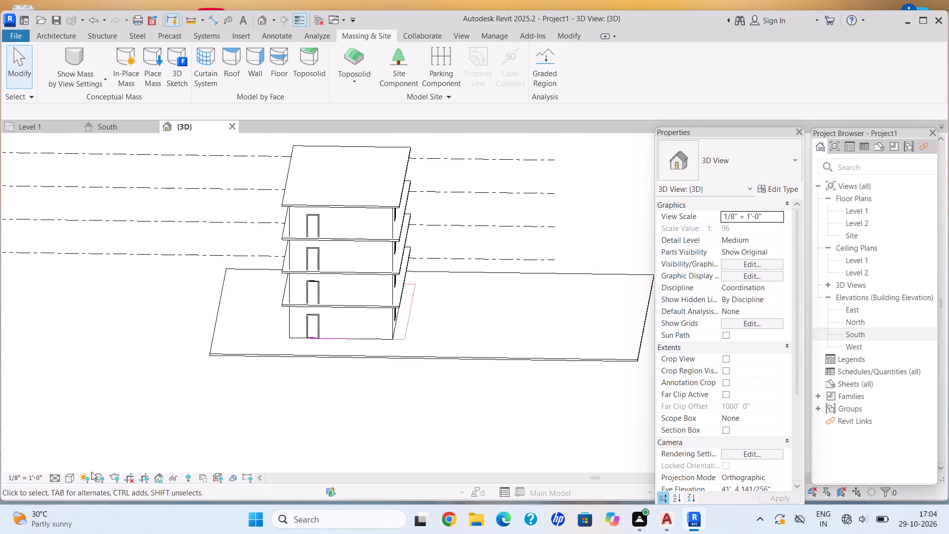
# Change the 3D view's visual style to Shaded.
pyautogui.click(70, 479)
pyautogui.click(81, 431)
# Examine the shaded building and the grass ground around it from several angles and distances.
pyautogui.scroll(2, 322, 318)
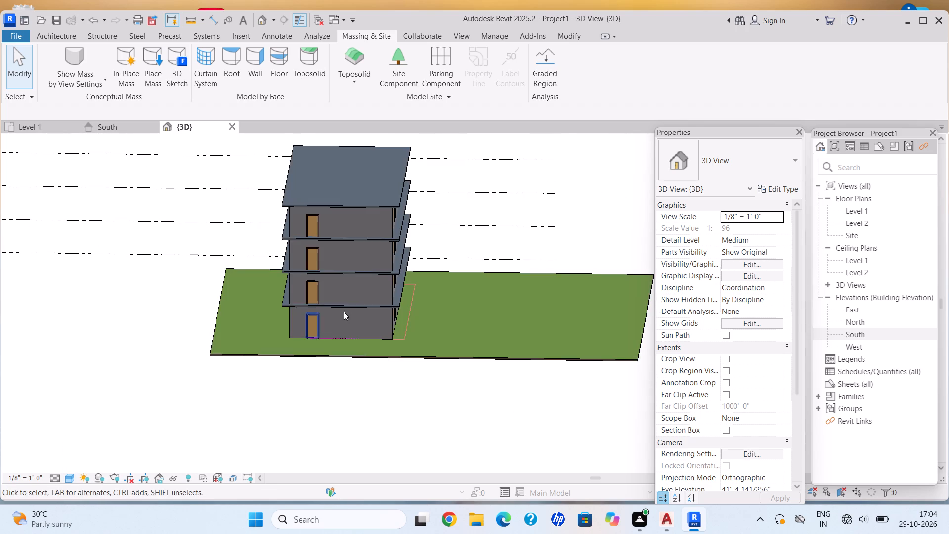
pyautogui.scroll(6, 344, 311)
pyautogui.press('Escape')
pyautogui.moveTo(372, 315); pyautogui.dragTo(357, 338, button='middle')
pyautogui.keyDown('shift'); pyautogui.scroll(-1, 369, 321); pyautogui.keyUp('shift')
pyautogui.keyDown('shift'); pyautogui.moveTo(353, 343); pyautogui.dragTo(349, 349, button='middle'); pyautogui.keyUp('shift')
pyautogui.keyDown('shift'); pyautogui.moveTo(346, 354); pyautogui.dragTo(339, 365, button='middle'); pyautogui.keyUp('shift')
pyautogui.scroll(-3, 342, 357)
pyautogui.keyDown('shift'); pyautogui.moveTo(350, 354); pyautogui.dragTo(357, 354, button='middle'); pyautogui.keyUp('shift')
pyautogui.keyDown('shift'); pyautogui.moveTo(357, 354); pyautogui.dragTo(367, 336, button='middle'); pyautogui.keyUp('shift')
pyautogui.keyDown('shift'); pyautogui.moveTo(357, 354); pyautogui.dragTo(355, 354, button='middle'); pyautogui.keyUp('shift')
pyautogui.scroll(6, 365, 332)
pyautogui.middleClick(377, 326)
pyautogui.scroll(-3, 388, 324)
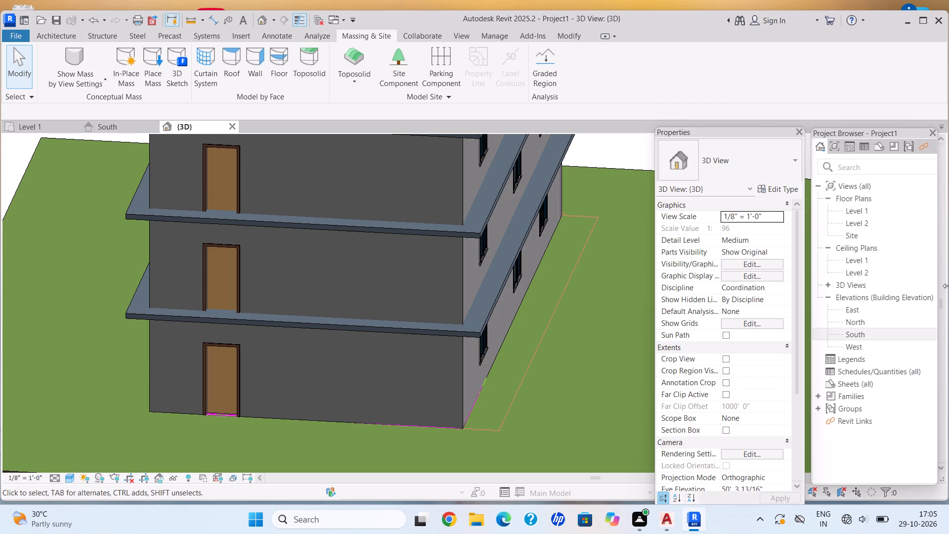
pyautogui.scroll(-1, 139, 216)
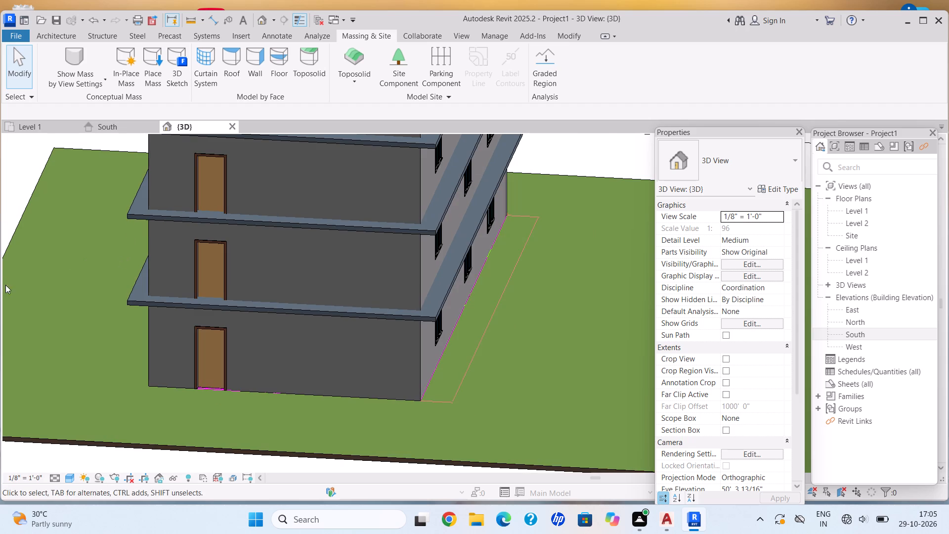
pyautogui.scroll(-3, 152, 267)
pyautogui.moveTo(204, 285); pyautogui.dragTo(211, 292, button='middle')
pyautogui.moveTo(217, 299); pyautogui.dragTo(265, 329, button='middle')
pyautogui.scroll(-1, 266, 329)
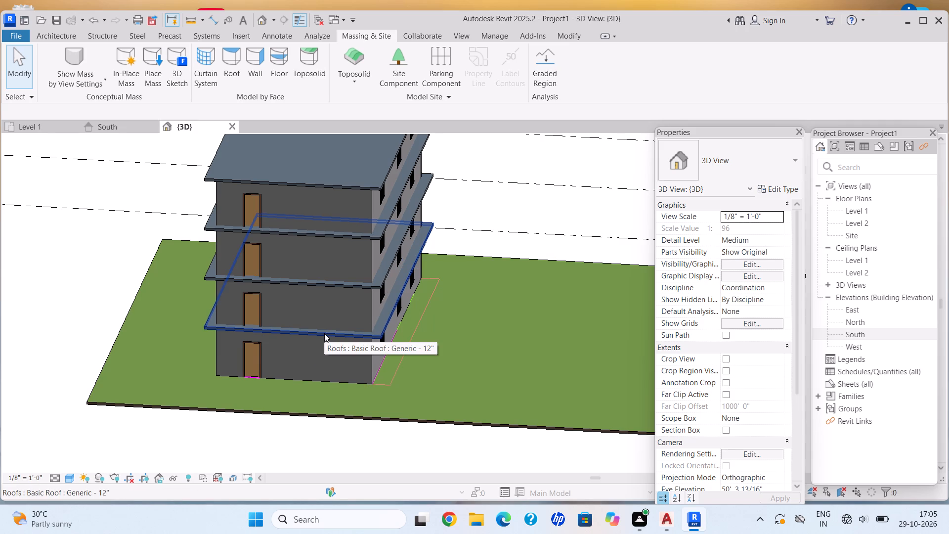
# Examine the shaded building and the grass ground around it from several angles and distances.
pyautogui.scroll(-1, 359, 310)
pyautogui.press('Escape')
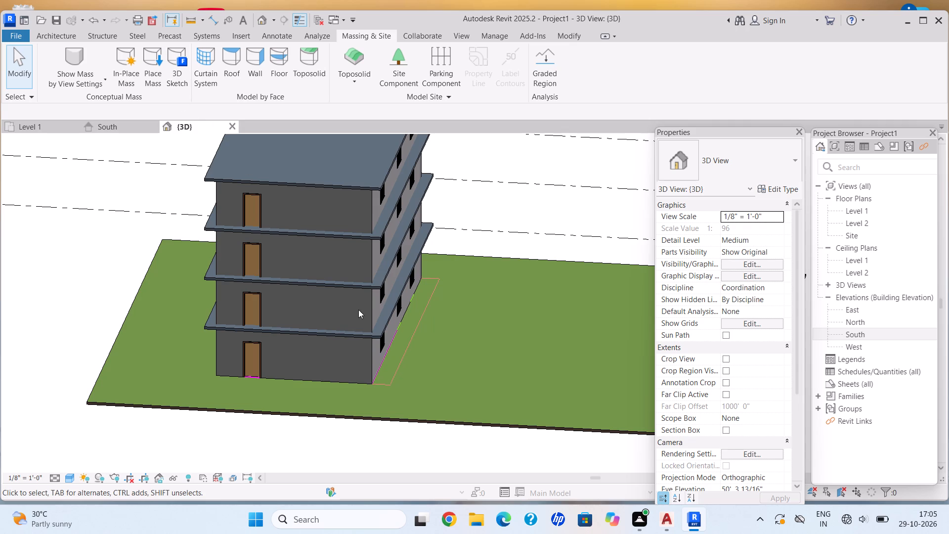
pyautogui.scroll(-1, 358, 310)
pyautogui.keyDown('shift'); pyautogui.moveTo(356, 320); pyautogui.dragTo(369, 303, button='middle'); pyautogui.keyUp('shift')
pyautogui.keyDown('shift'); pyautogui.scroll(-1, 376, 296); pyautogui.keyUp('shift')
pyautogui.scroll(1, 374, 279)
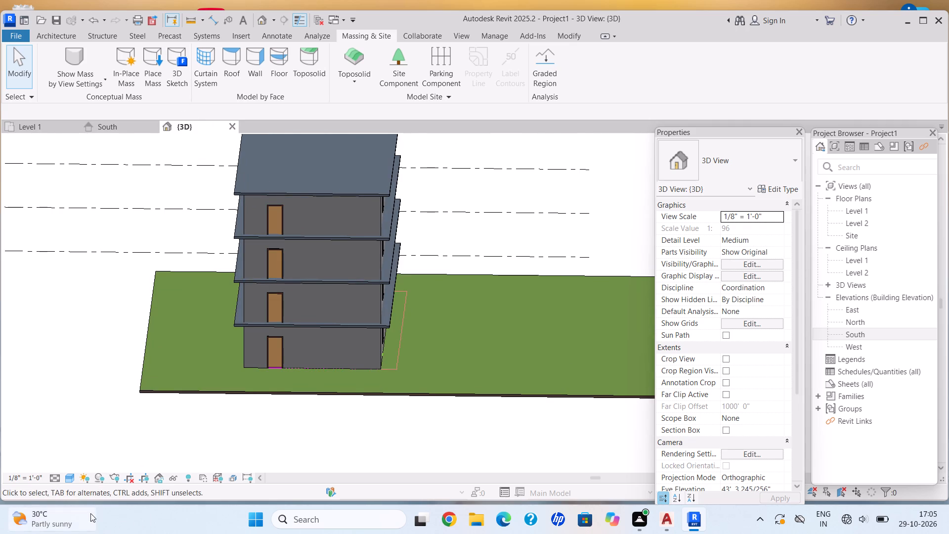
pyautogui.scroll(-4, 95, 370)
pyautogui.press('Escape')
pyautogui.middleClick(163, 382)
pyautogui.keyDown('shift'); pyautogui.moveTo(199, 393); pyautogui.dragTo(150, 413, button='middle'); pyautogui.keyUp('shift')
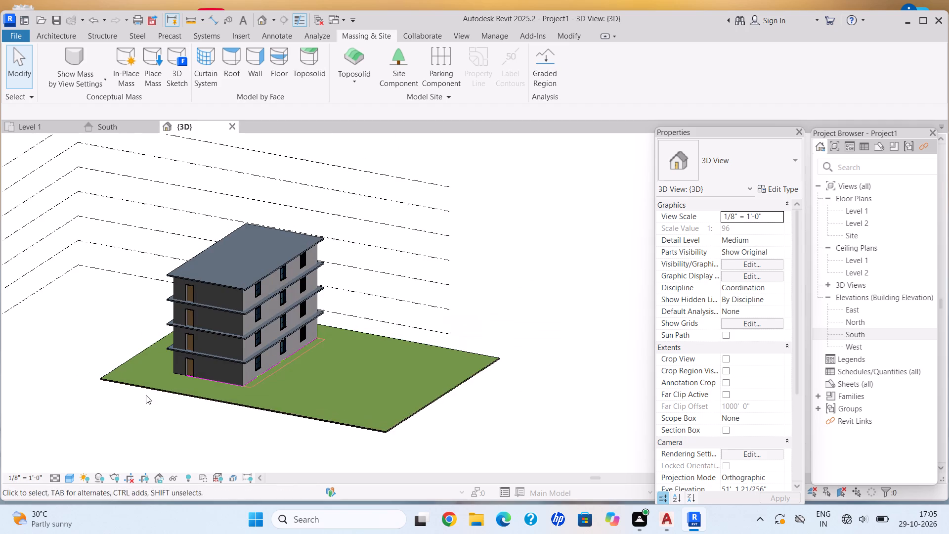
pyautogui.scroll(1, 152, 390)
pyautogui.keyDown('shift'); pyautogui.middleClick(171, 391); pyautogui.keyUp('shift')
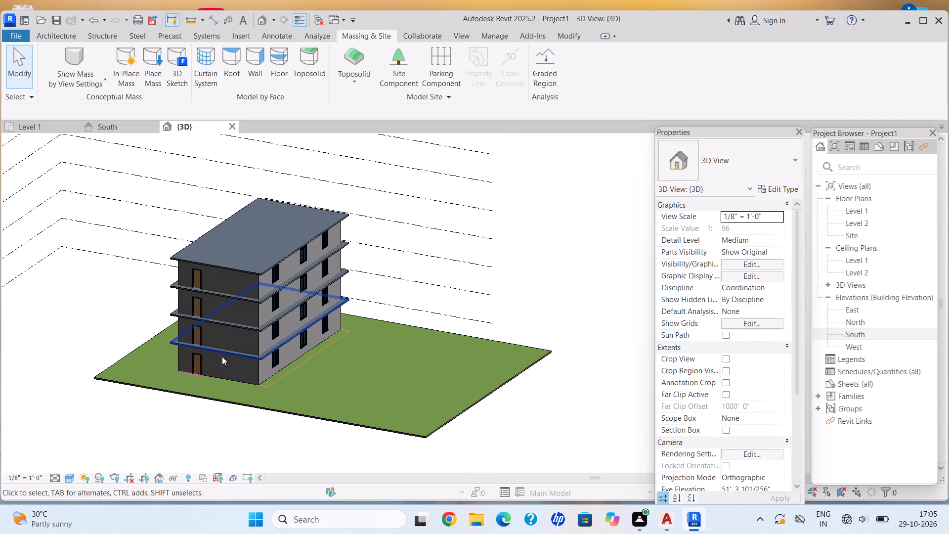
pyautogui.press('Escape')
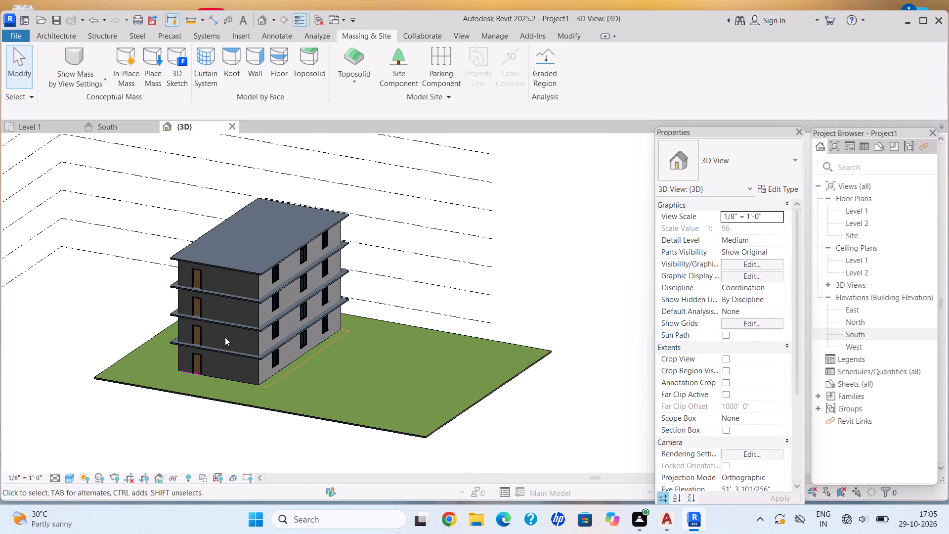
pyautogui.keyDown('shift'); pyautogui.scroll(-1, 225, 337); pyautogui.keyUp('shift')
pyautogui.keyDown('shift'); pyautogui.moveTo(232, 339); pyautogui.dragTo(251, 351, button='middle'); pyautogui.keyUp('shift')
pyautogui.keyDown('shift'); pyautogui.middleClick(252, 351); pyautogui.keyUp('shift')
pyautogui.scroll(2, 229, 336)
pyautogui.moveTo(259, 354); pyautogui.dragTo(297, 358, button='middle')
pyautogui.scroll(3, 303, 356)
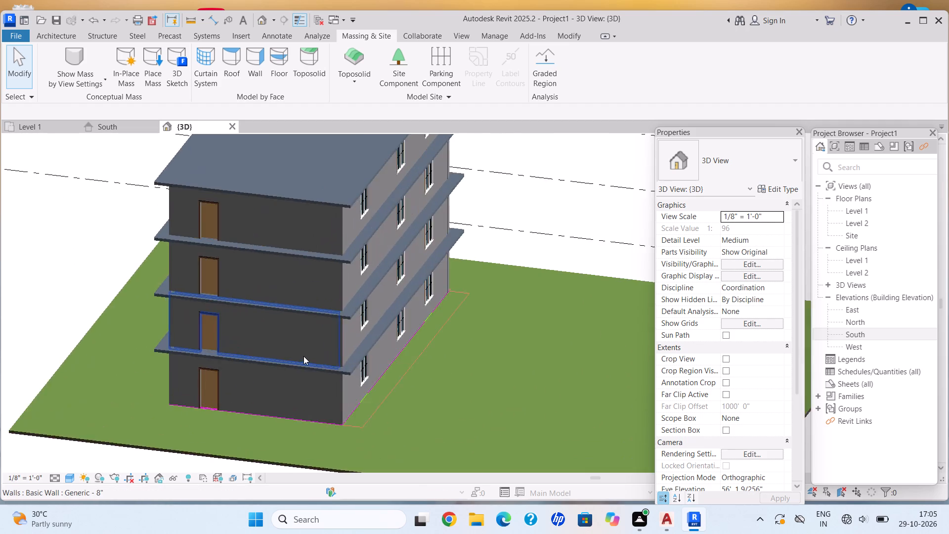
pyautogui.scroll(-5, 303, 356)
pyautogui.moveTo(303, 356); pyautogui.dragTo(317, 357, button='middle')
pyautogui.press('Escape')
# Start an in-place model in the Generic Models category, keeping the name Generic Models 1.
pyautogui.click(49, 30)
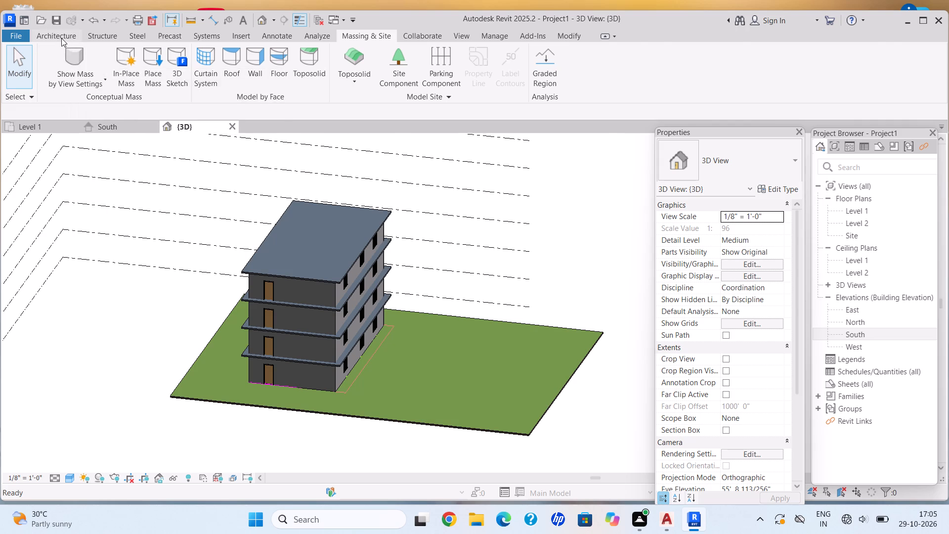
pyautogui.click(61, 38)
pyautogui.click(146, 85)
pyautogui.click(185, 128)
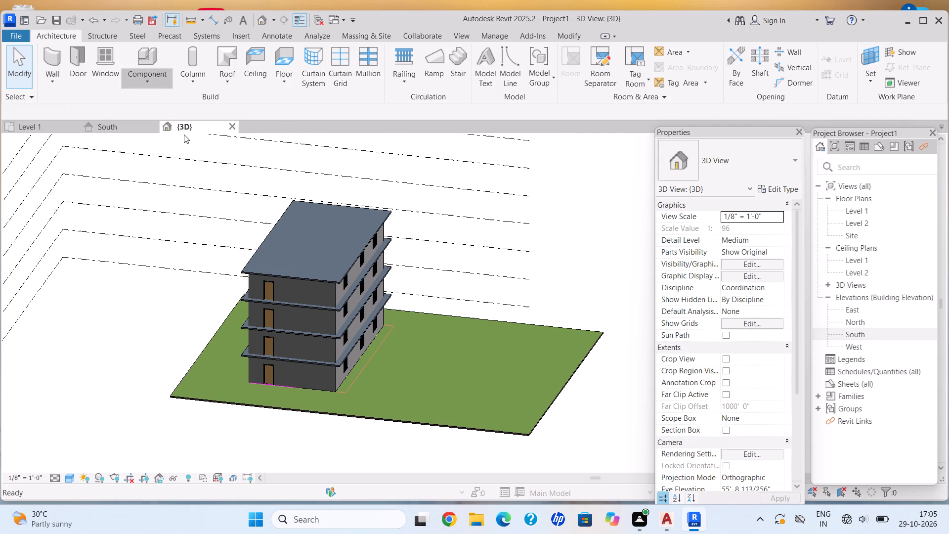
pyautogui.scroll(-7, 442, 249)
pyautogui.click(444, 236)
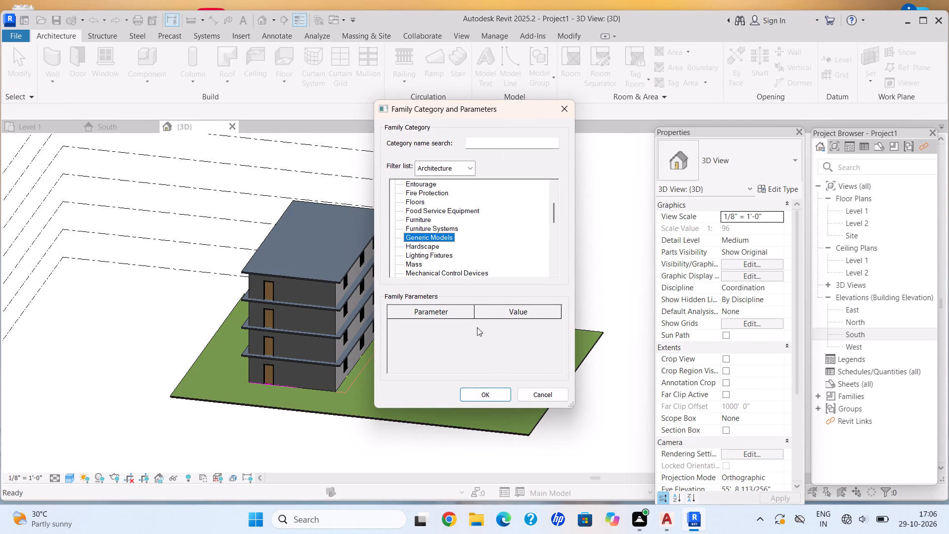
pyautogui.click(489, 395)
pyautogui.click(344, 286)
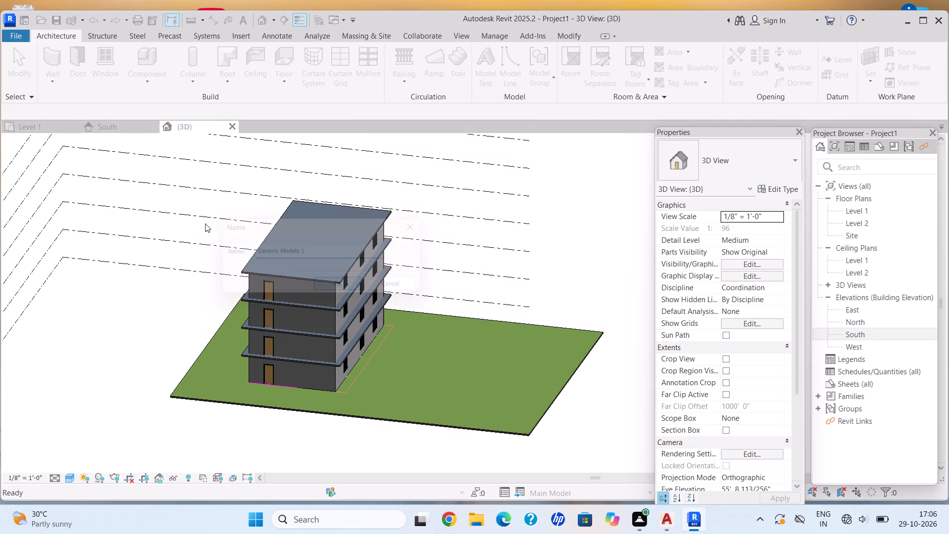
# Start an extrusion in the in-place model and pick the grassland toposolid's top face as its work plane.
pyautogui.click(45, 36)
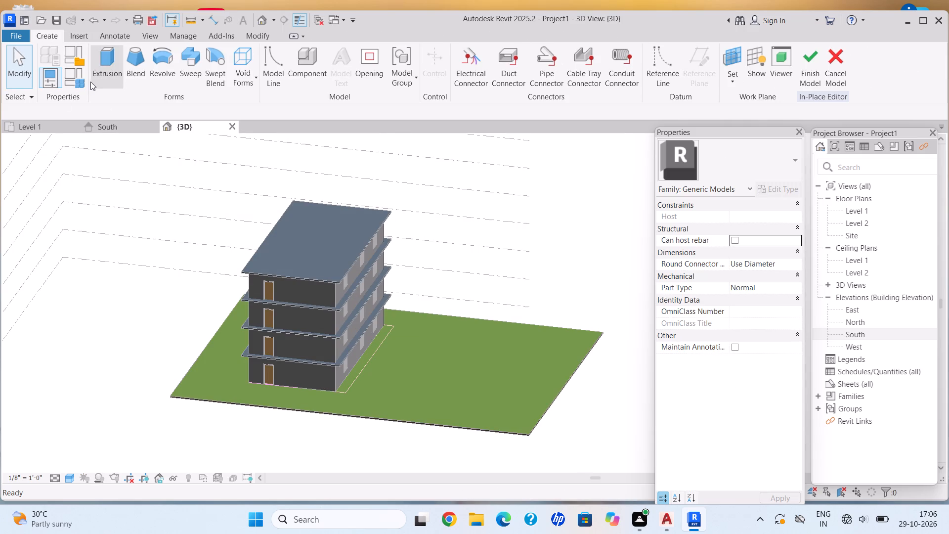
pyautogui.moveTo(90, 80); pyautogui.dragTo(91, 73)
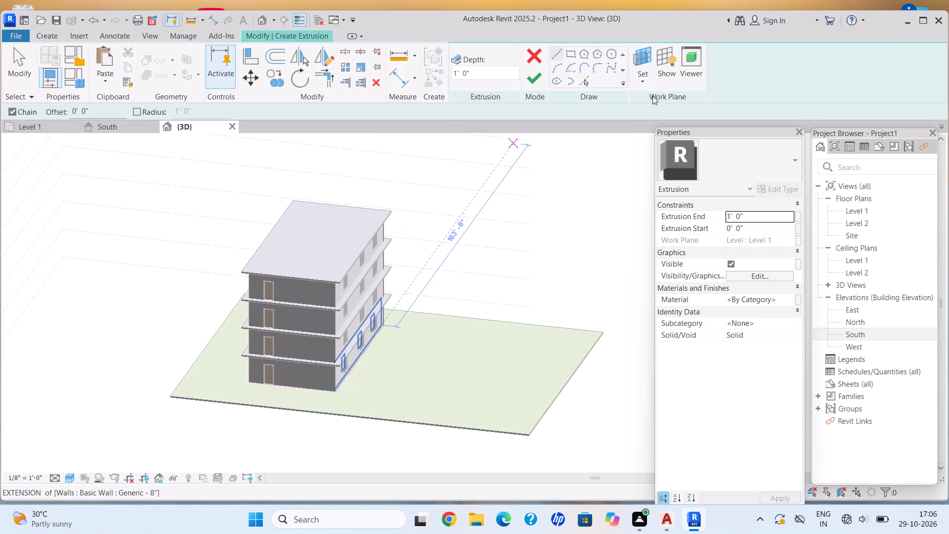
pyautogui.click(643, 79)
pyautogui.click(663, 124)
pyautogui.scroll(-1, 567, 188)
pyautogui.moveTo(527, 146); pyautogui.dragTo(500, 126, button='middle')
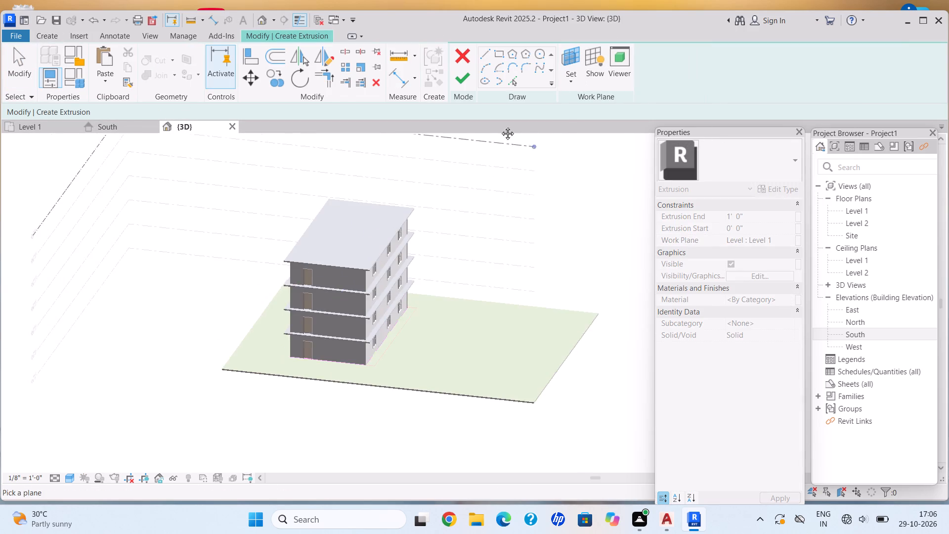
pyautogui.moveTo(500, 126); pyautogui.dragTo(495, 124, button='middle')
pyautogui.scroll(10, 500, 392)
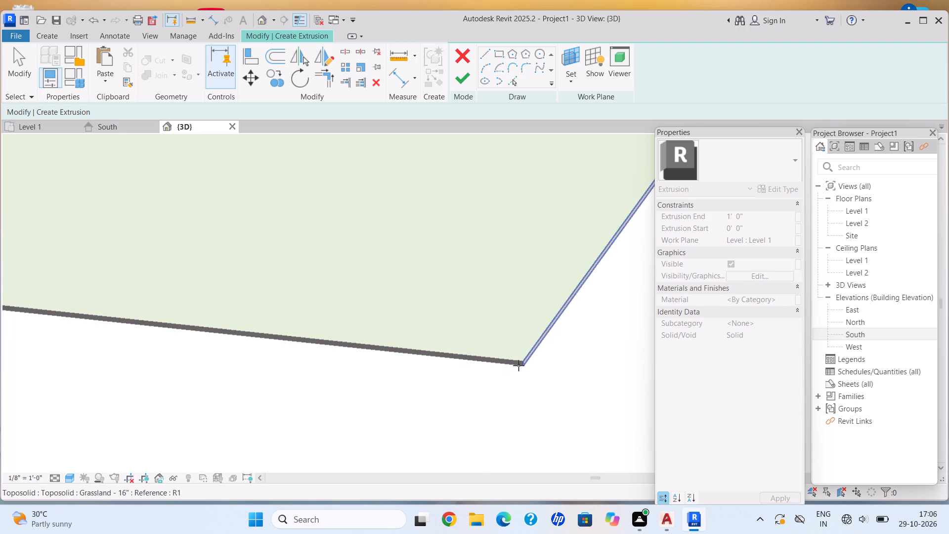
pyautogui.click(521, 356)
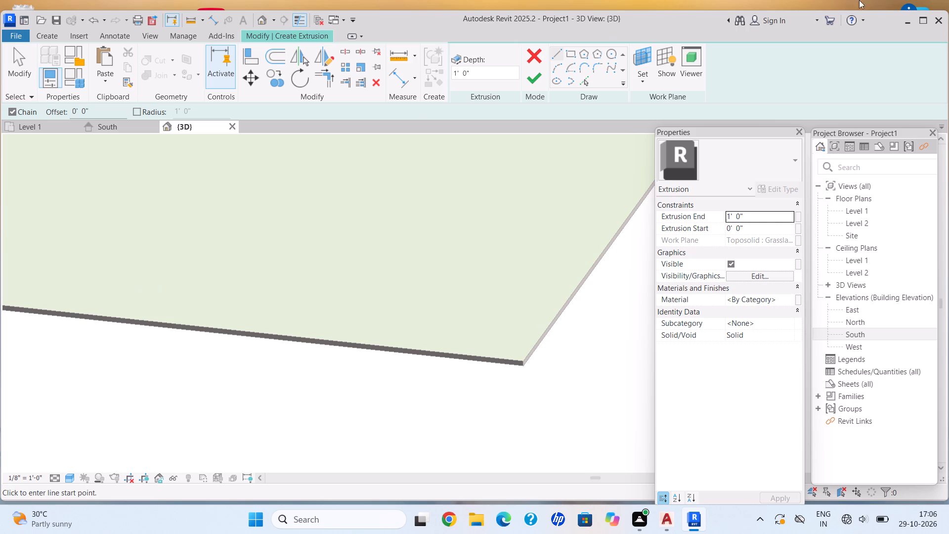
# Sketch a rectangle over the toposolid's east end, from its southeast corner to its north edge, and extrude it 1' 0".
pyautogui.click(574, 54)
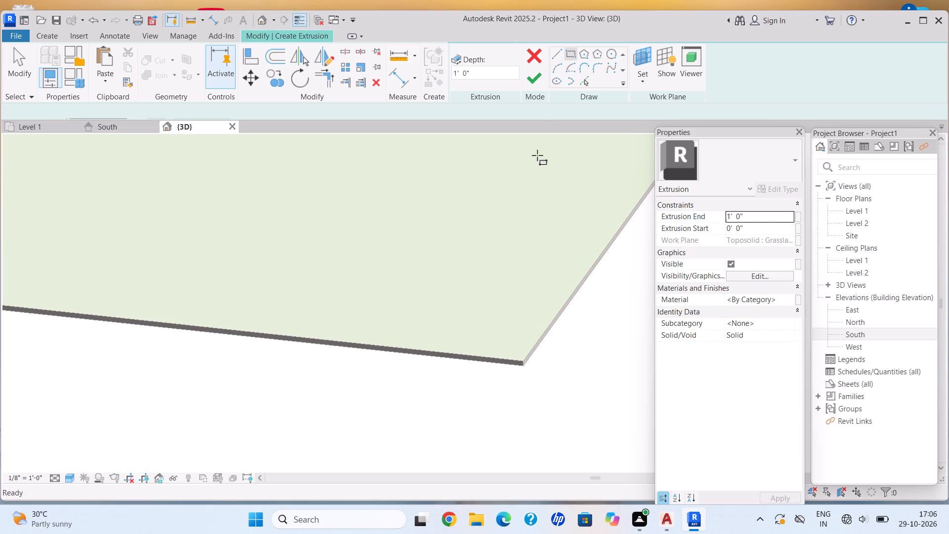
pyautogui.scroll(-5, 530, 379)
pyautogui.scroll(5, 519, 370)
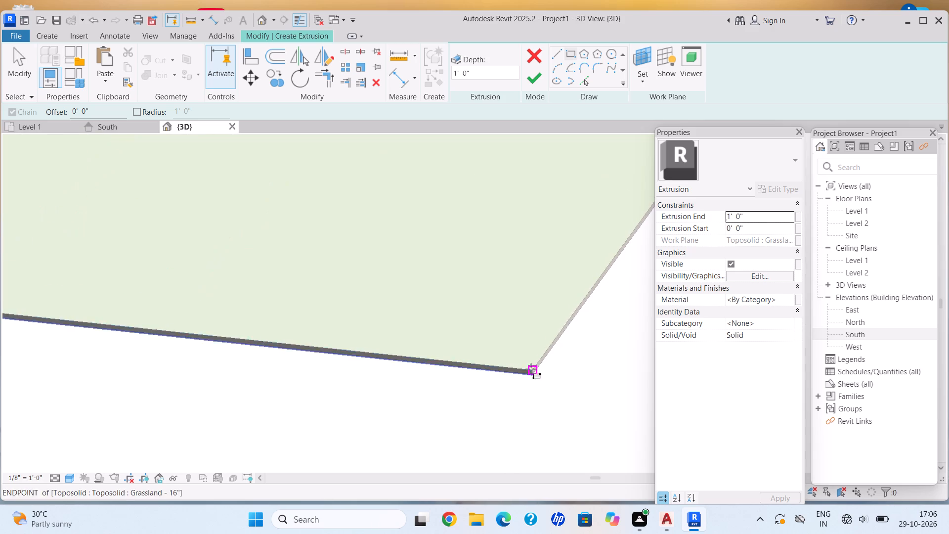
pyautogui.click(531, 370)
pyautogui.scroll(-4, 442, 251)
pyautogui.moveTo(403, 373); pyautogui.dragTo(399, 388, button='middle')
pyautogui.scroll(-4, 403, 373)
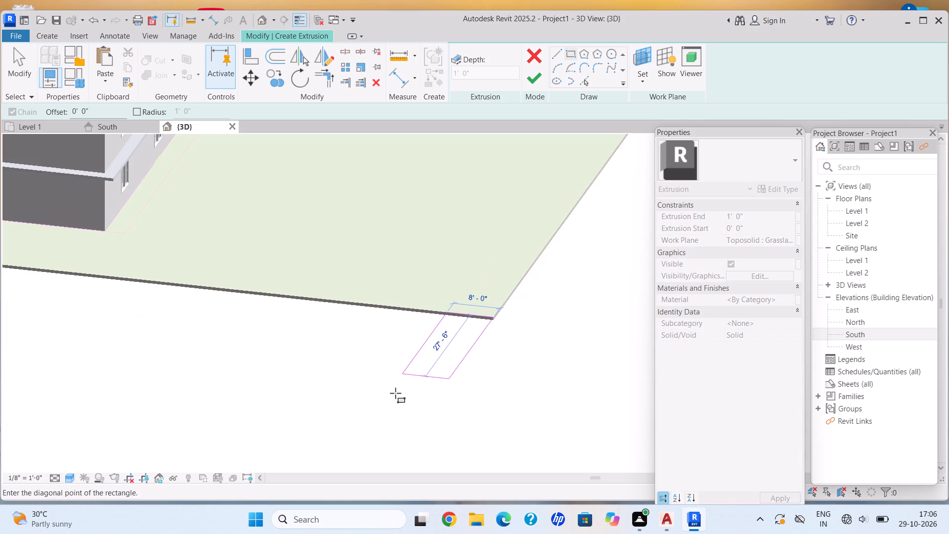
pyautogui.moveTo(401, 216); pyautogui.dragTo(361, 346, button='middle')
pyautogui.scroll(11, 360, 357)
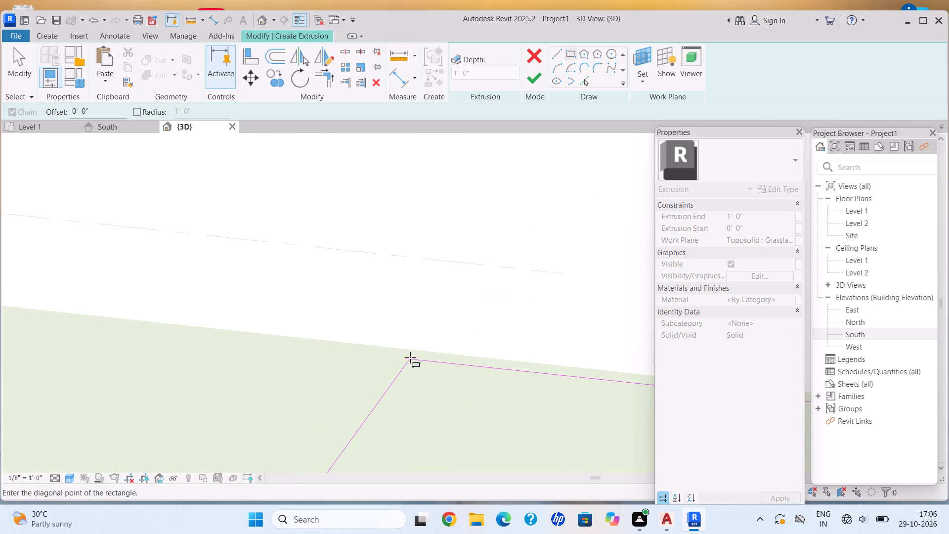
pyautogui.click(424, 352)
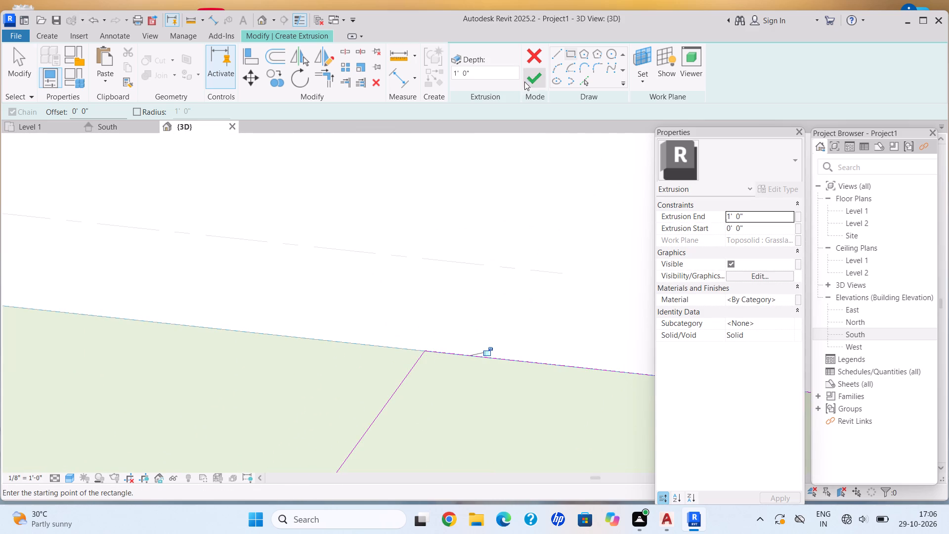
pyautogui.click(531, 77)
# Check the new slab beside the grass from the north side of the house and finish the in-place model.
pyautogui.scroll(-7, 507, 329)
pyautogui.press('Escape')
pyautogui.scroll(-7, 513, 359)
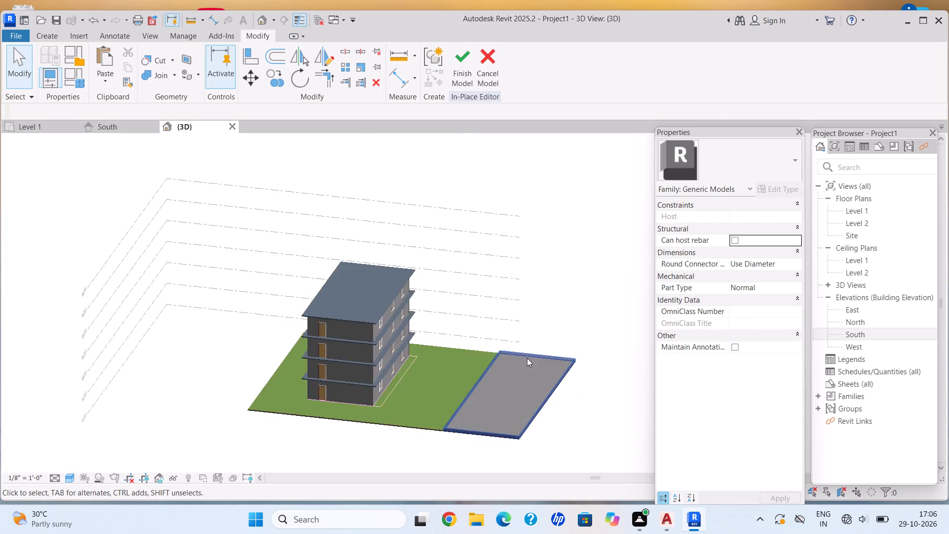
pyautogui.scroll(-3, 527, 358)
pyautogui.keyDown('shift'); pyautogui.moveTo(493, 407); pyautogui.dragTo(472, 410, button='middle'); pyautogui.keyUp('shift')
pyautogui.keyDown('shift'); pyautogui.moveTo(458, 411); pyautogui.dragTo(290, 384, button='middle'); pyautogui.keyUp('shift')
pyautogui.keyDown('shift'); pyautogui.moveTo(422, 375); pyautogui.dragTo(330, 398, button='middle'); pyautogui.keyUp('shift')
pyautogui.moveTo(360, 383); pyautogui.dragTo(474, 317, button='middle')
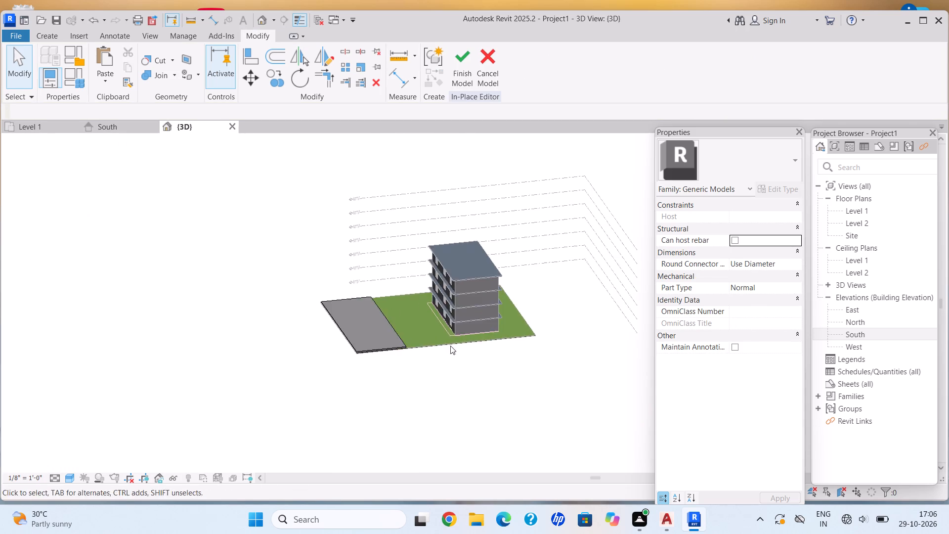
pyautogui.keyDown('shift'); pyautogui.moveTo(421, 351); pyautogui.dragTo(398, 356, button='middle'); pyautogui.keyUp('shift')
pyautogui.scroll(6, 512, 333)
pyautogui.click(510, 346)
pyautogui.click(458, 58)
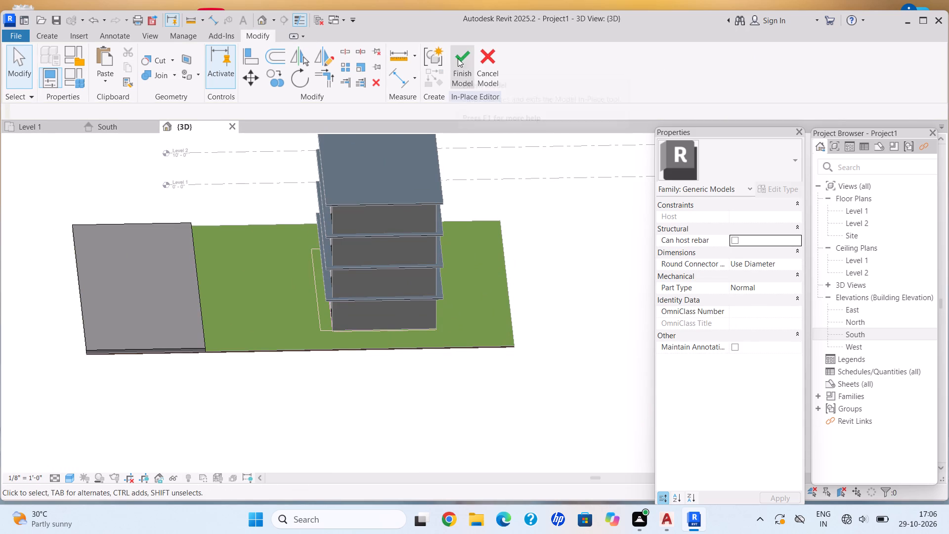
# Stretch the toposolid boundary's north edge away from the house, to a perimeter of about 514', and finish the sketch.
pyautogui.click(504, 346)
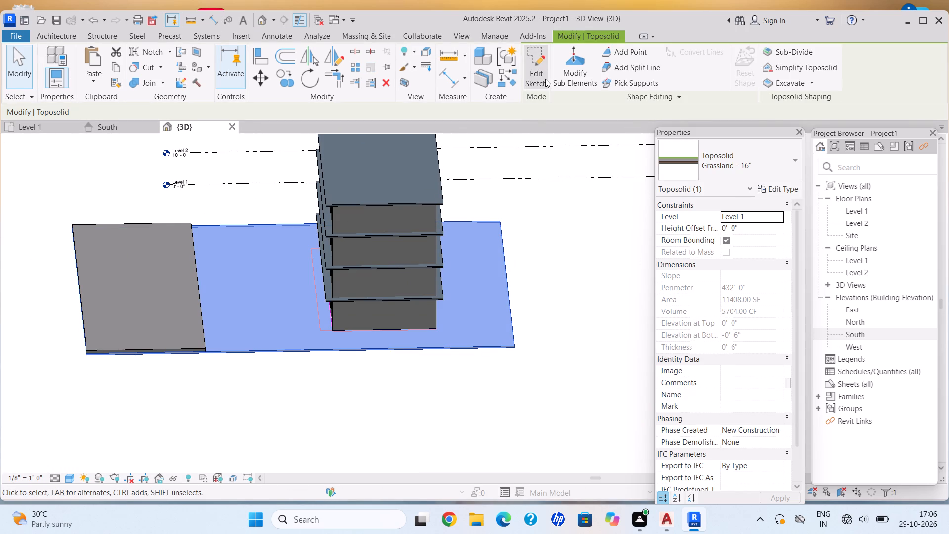
pyautogui.click(545, 79)
pyautogui.scroll(5, 331, 354)
pyautogui.click(324, 345)
pyautogui.moveTo(324, 345); pyautogui.dragTo(342, 424)
pyautogui.scroll(-5, 357, 394)
pyautogui.moveTo(360, 383); pyautogui.dragTo(361, 377, button='middle')
pyautogui.moveTo(363, 371); pyautogui.dragTo(374, 322, button='middle')
pyautogui.scroll(1, 379, 361)
pyautogui.moveTo(370, 351); pyautogui.dragTo(370, 352)
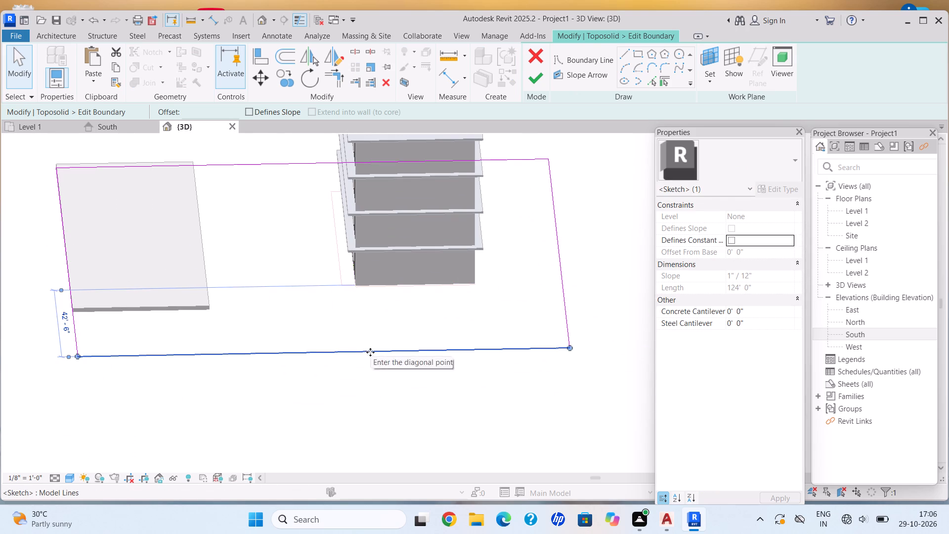
pyautogui.moveTo(370, 352); pyautogui.dragTo(380, 371)
pyautogui.click(537, 74)
pyautogui.scroll(-1, 264, 286)
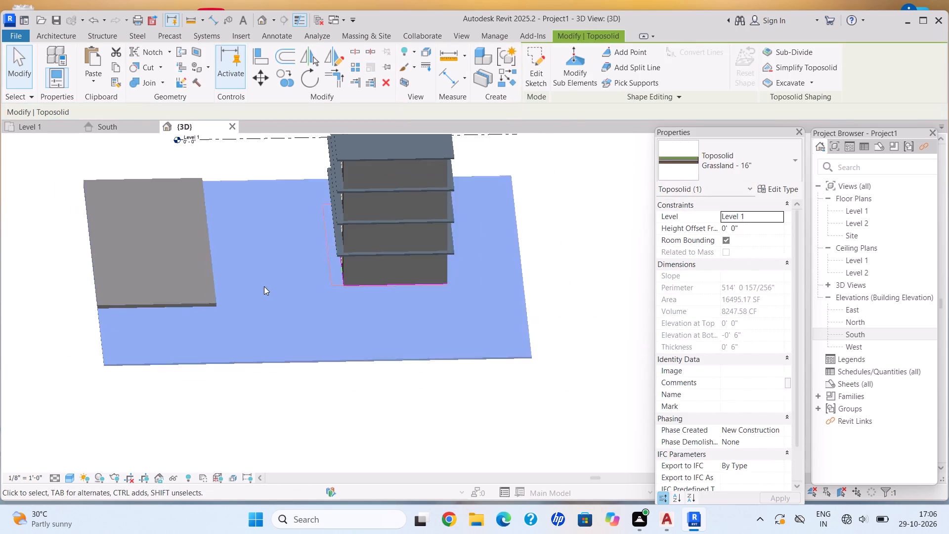
pyautogui.press('Escape')
# Stretch the generic-model slab's north end out to the toposolid's extended north edge.
pyautogui.moveTo(257, 283); pyautogui.dragTo(260, 277, button='middle')
pyautogui.keyDown('shift'); pyautogui.moveTo(288, 259); pyautogui.dragTo(324, 269, button='middle'); pyautogui.keyUp('shift')
pyautogui.keyDown('shift'); pyautogui.moveTo(350, 286); pyautogui.dragTo(377, 300, button='middle'); pyautogui.keyUp('shift')
pyautogui.moveTo(404, 306); pyautogui.dragTo(259, 179, button='middle')
pyautogui.scroll(3, 197, 243)
pyautogui.click(179, 242)
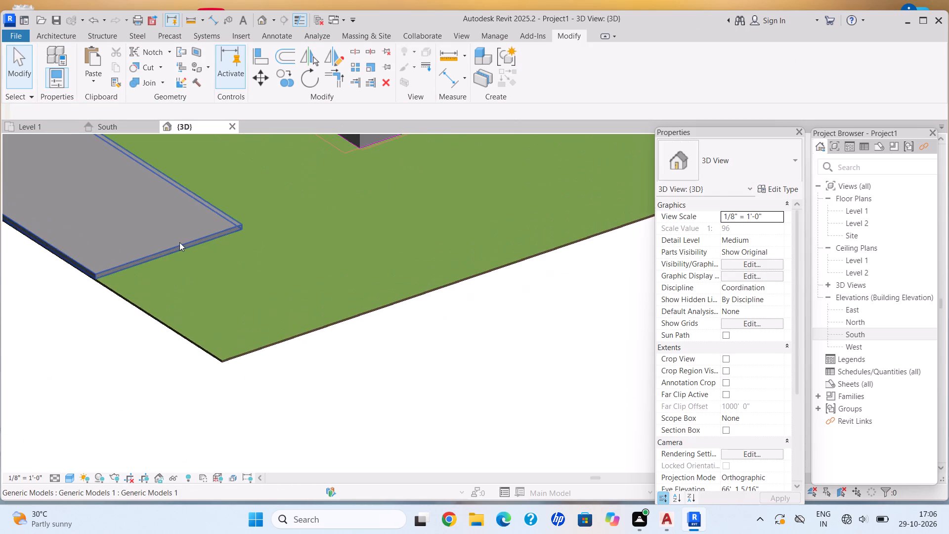
pyautogui.scroll(4, 189, 268)
pyautogui.moveTo(168, 240); pyautogui.dragTo(269, 331)
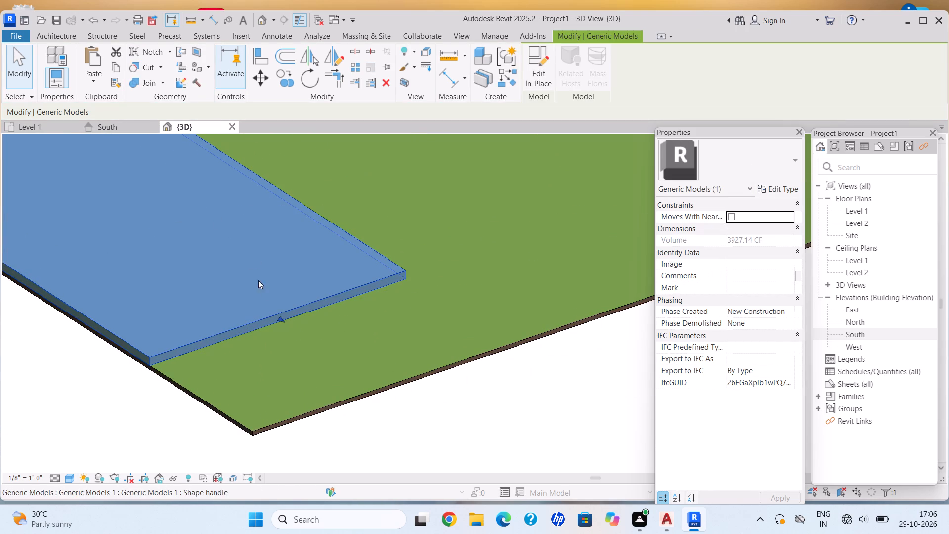
pyautogui.moveTo(286, 307); pyautogui.dragTo(206, 217, button='middle')
pyautogui.scroll(5, 219, 239)
pyautogui.moveTo(181, 220); pyautogui.dragTo(341, 377)
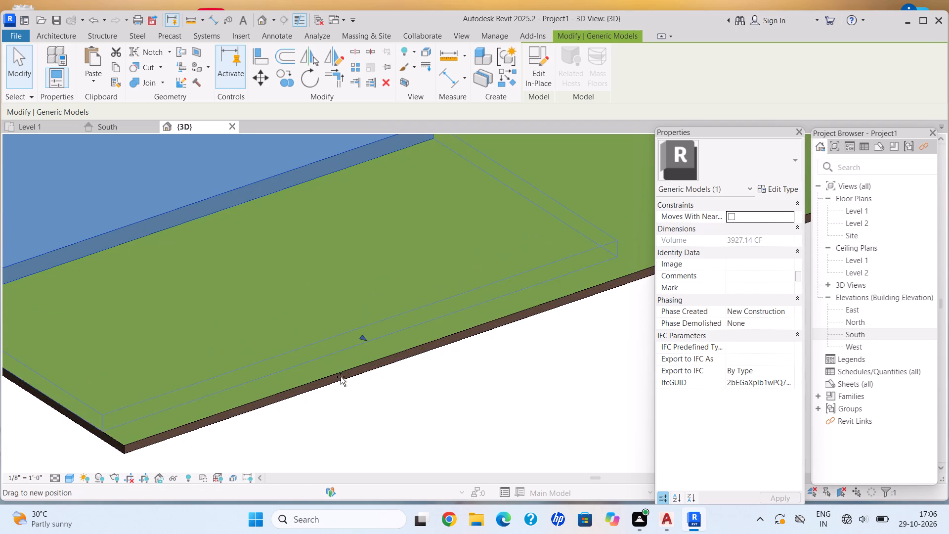
pyautogui.moveTo(341, 377); pyautogui.dragTo(353, 387)
pyautogui.press('Escape')
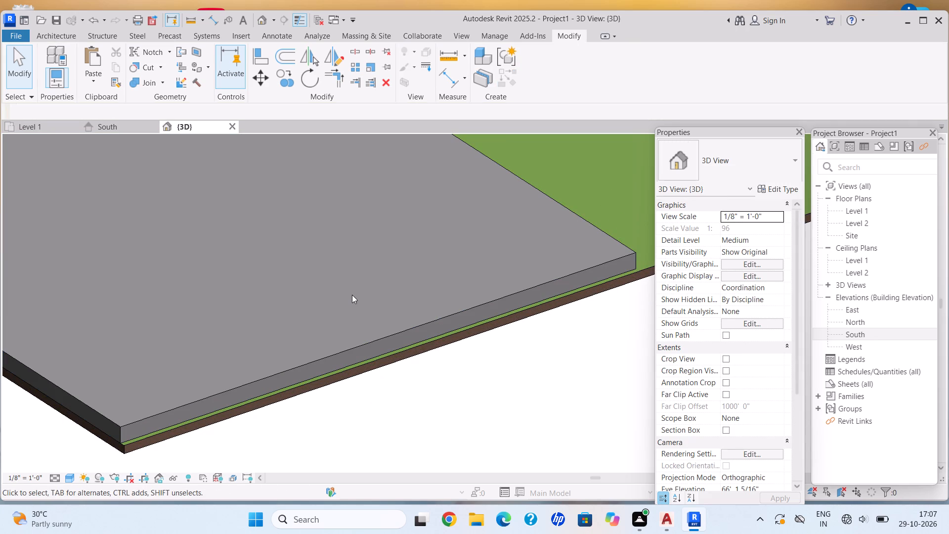
# Stretch the long house-facing edge of the slab slightly toward the building.
pyautogui.scroll(-1, 371, 312)
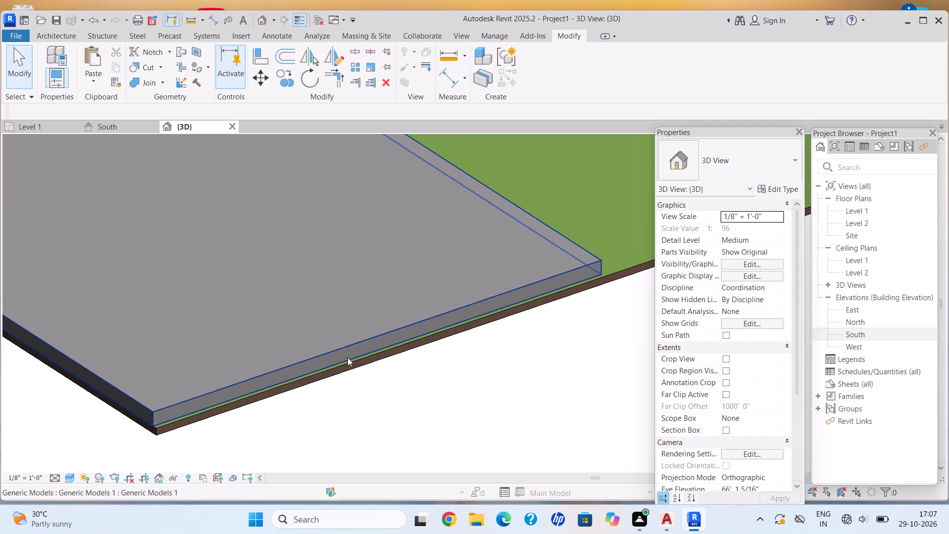
pyautogui.scroll(-10, 381, 335)
pyautogui.press('Escape')
pyautogui.press('Escape')
pyautogui.scroll(-5, 388, 340)
pyautogui.keyDown('shift'); pyautogui.scroll(5, 351, 338); pyautogui.keyUp('shift')
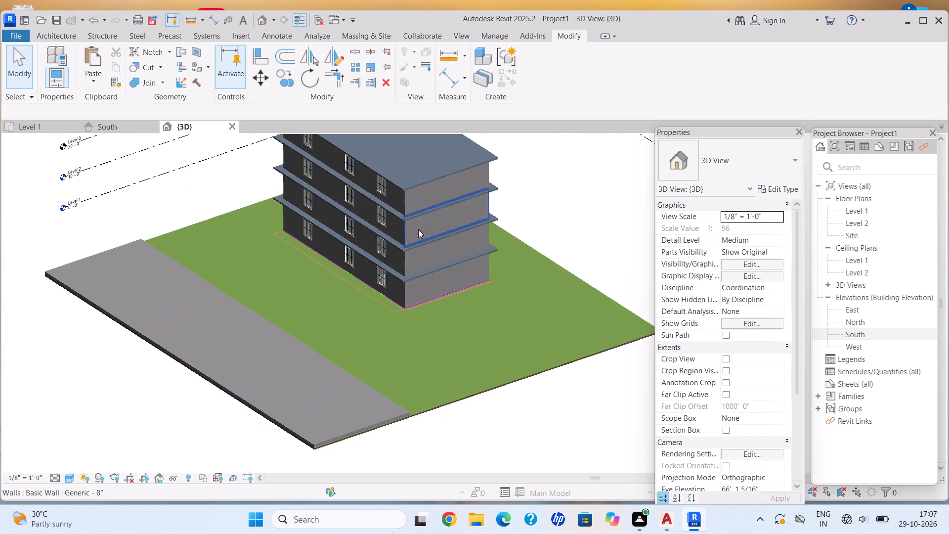
pyautogui.click(308, 346)
pyautogui.scroll(4, 267, 332)
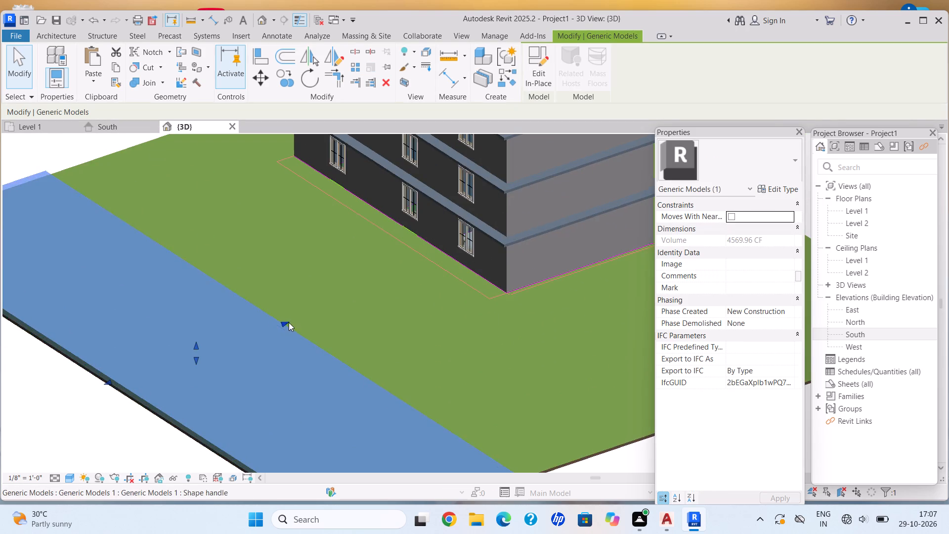
pyautogui.moveTo(289, 322); pyautogui.dragTo(293, 322)
pyautogui.scroll(-11, 265, 408)
pyautogui.press('Escape')
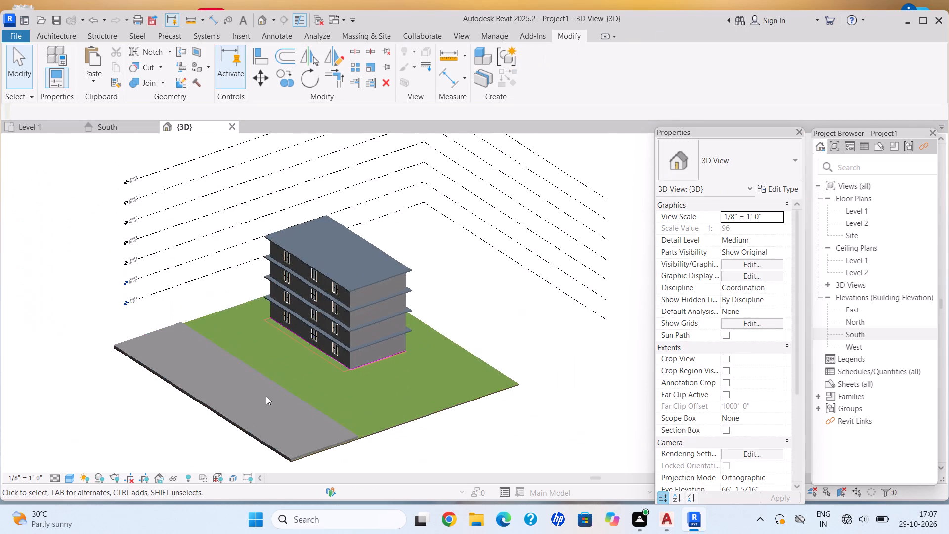
# Examine the whole site with the slab, grass and building from the opposite side.
pyautogui.scroll(-2, 266, 396)
pyautogui.scroll(1, 286, 394)
pyautogui.keyDown('shift'); pyautogui.moveTo(265, 401); pyautogui.dragTo(135, 425, button='middle'); pyautogui.keyUp('shift')
pyautogui.moveTo(199, 342); pyautogui.dragTo(225, 338, button='middle')
pyautogui.moveTo(274, 340); pyautogui.dragTo(280, 342, button='middle')
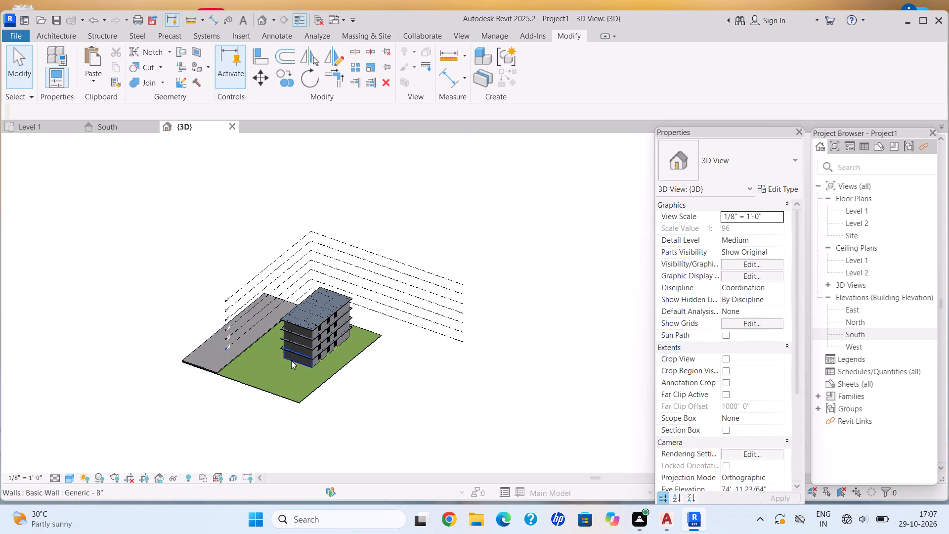
# Start a new in-place component in the Generic Models category, keeping the suggested name.
pyautogui.keyDown('shift'); pyautogui.scroll(1, 291, 361); pyautogui.keyUp('shift')
pyautogui.keyDown('shift'); pyautogui.moveTo(251, 352); pyautogui.dragTo(186, 334, button='middle'); pyautogui.keyUp('shift')
pyautogui.scroll(4, 145, 317)
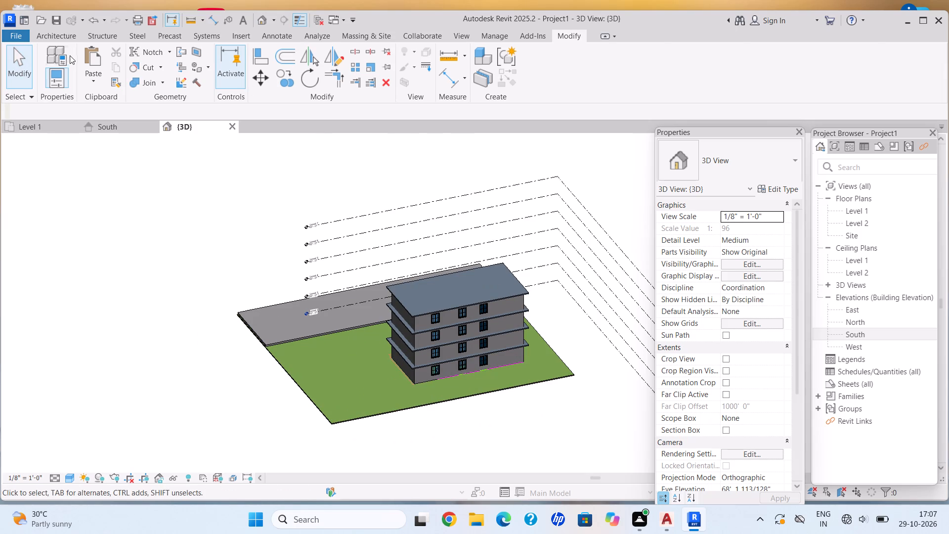
pyautogui.click(59, 38)
pyautogui.click(149, 83)
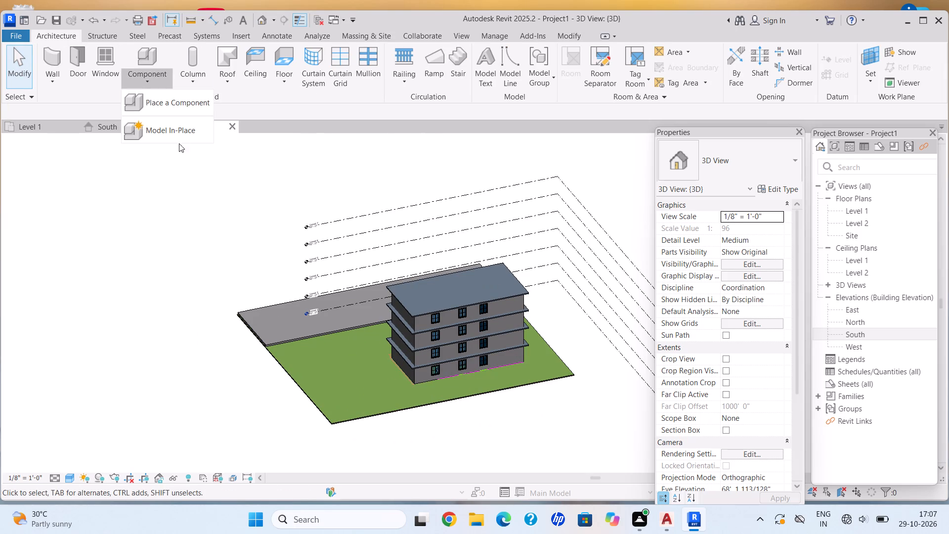
pyautogui.click(179, 130)
pyautogui.scroll(-8, 455, 238)
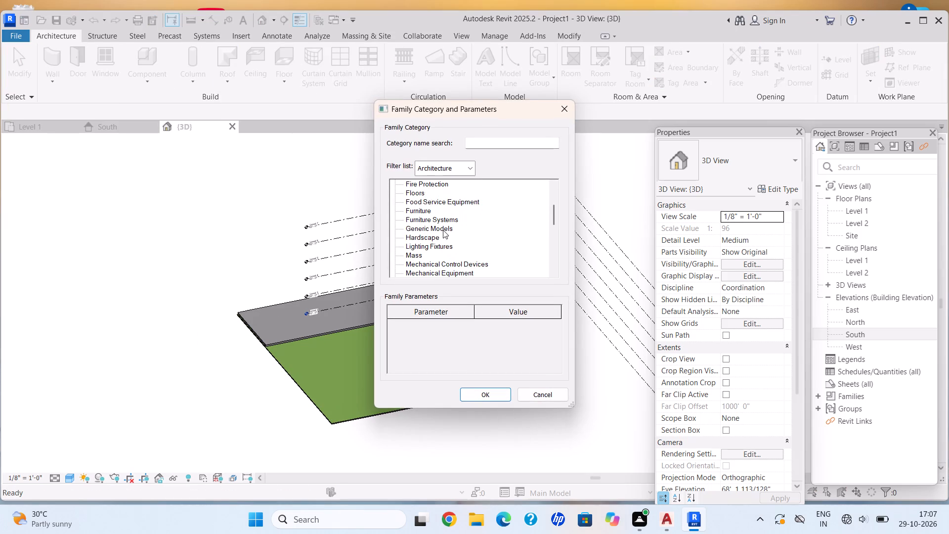
pyautogui.click(442, 228)
pyautogui.click(473, 402)
pyautogui.click(473, 396)
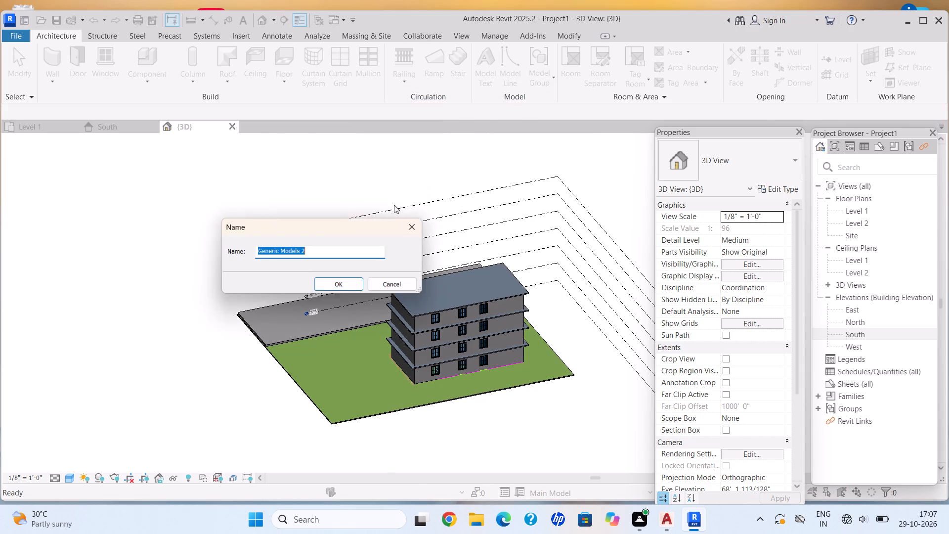
pyautogui.click(347, 286)
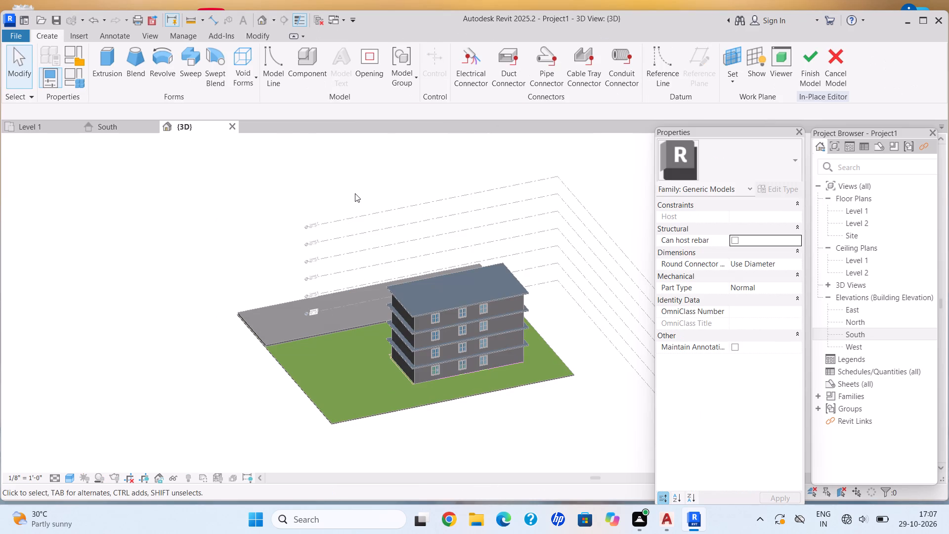
# Begin an extrusion in the in-place model and pick the Grassland toposolid's face as its work plane.
pyautogui.moveTo(488, 284); pyautogui.dragTo(471, 224, button='middle')
pyautogui.scroll(-1, 455, 196)
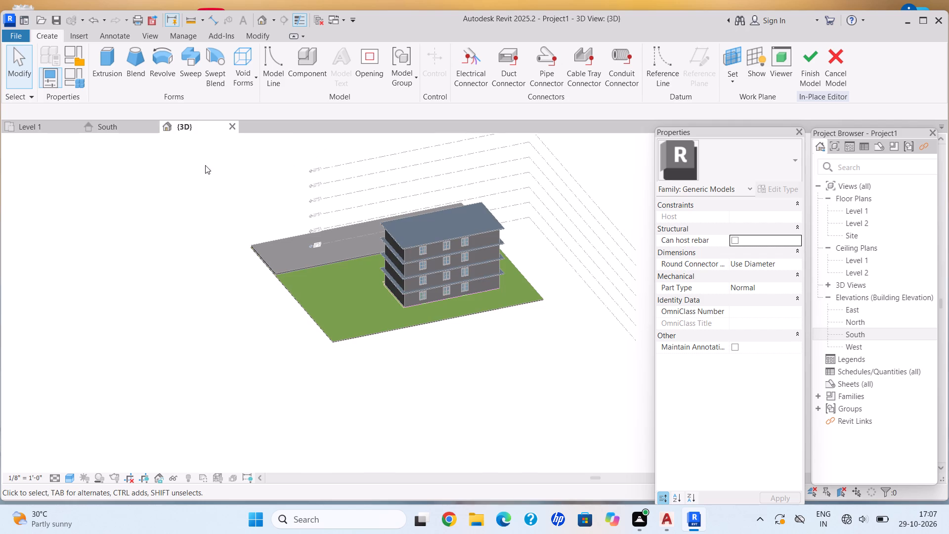
pyautogui.click(100, 62)
pyautogui.moveTo(602, 138); pyautogui.dragTo(576, 138, button='right')
pyautogui.rightClick(582, 141)
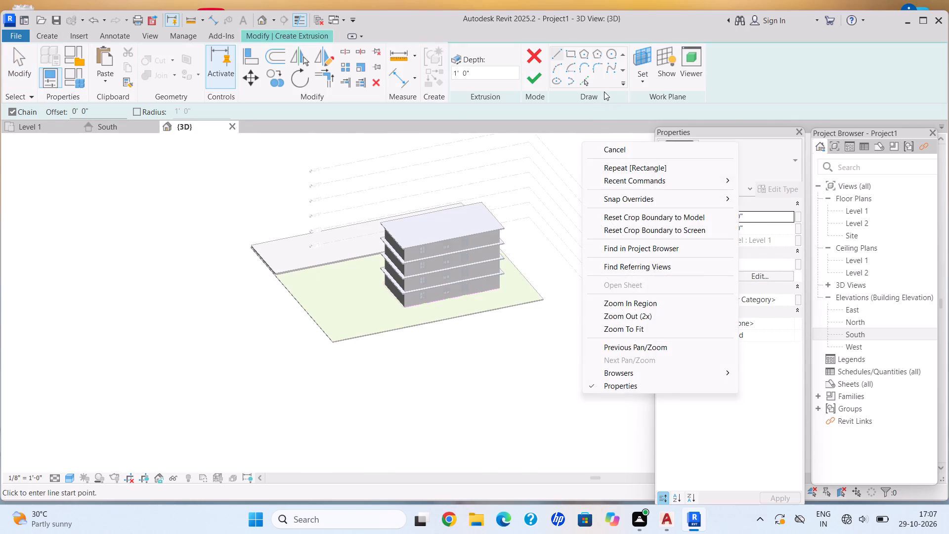
pyautogui.moveTo(610, 92); pyautogui.dragTo(601, 107, button='right')
pyautogui.click(643, 82)
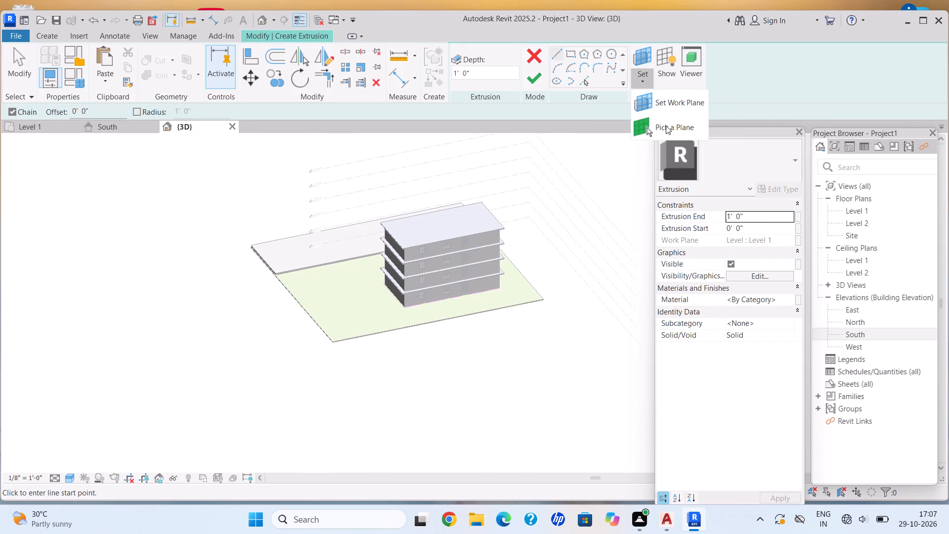
pyautogui.click(668, 129)
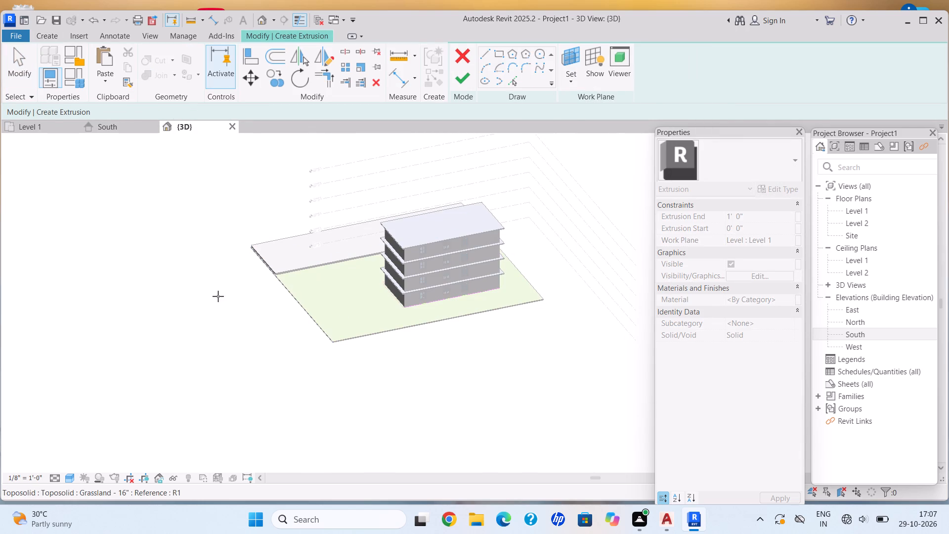
pyautogui.scroll(2, 226, 283)
pyautogui.rightClick(235, 285)
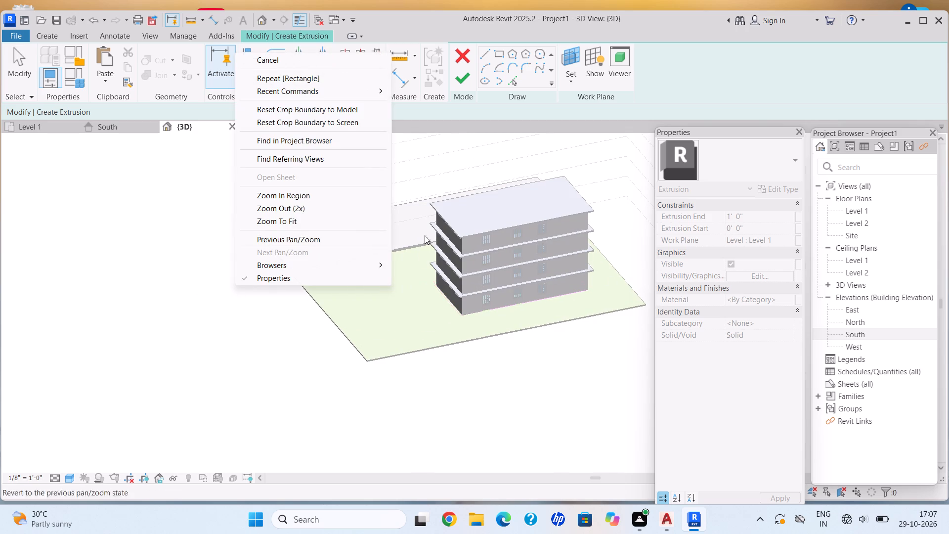
pyautogui.click(260, 302)
pyautogui.scroll(2, 376, 359)
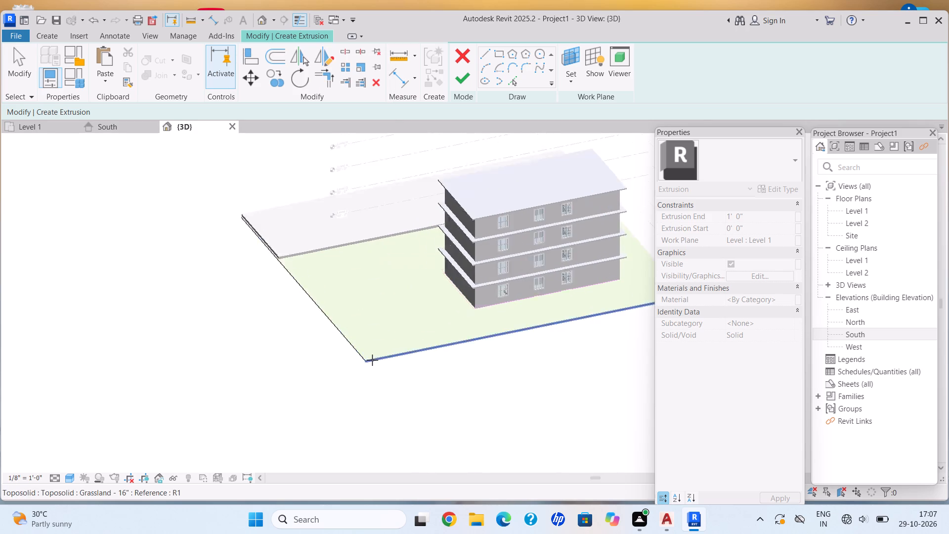
pyautogui.scroll(8, 372, 360)
pyautogui.click(360, 360)
pyautogui.scroll(-4, 328, 234)
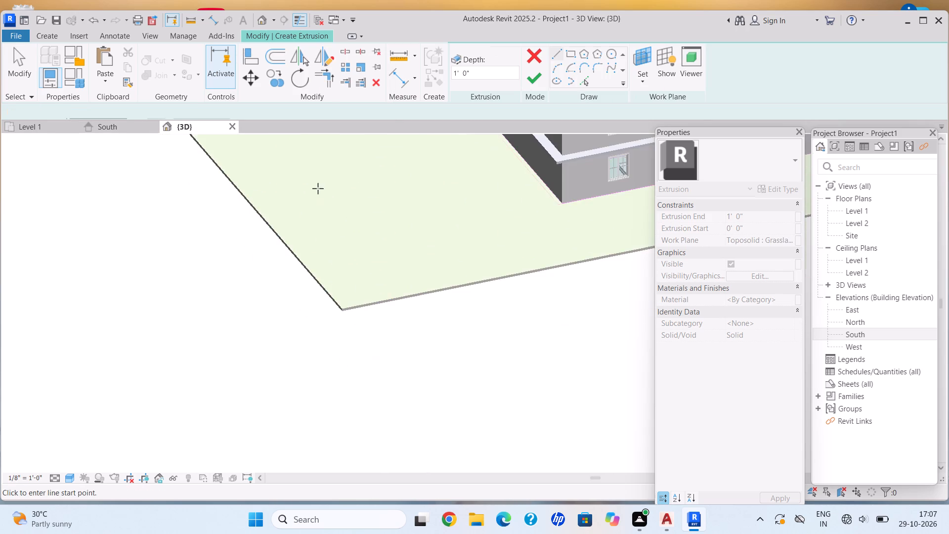
# Sketch a rectangle about 23'-7" wide along the toposolid's north edge, from the road slab's corner to the far side.
pyautogui.moveTo(338, 256); pyautogui.dragTo(360, 332, button='middle')
pyautogui.scroll(-1, 359, 332)
pyautogui.scroll(9, 208, 212)
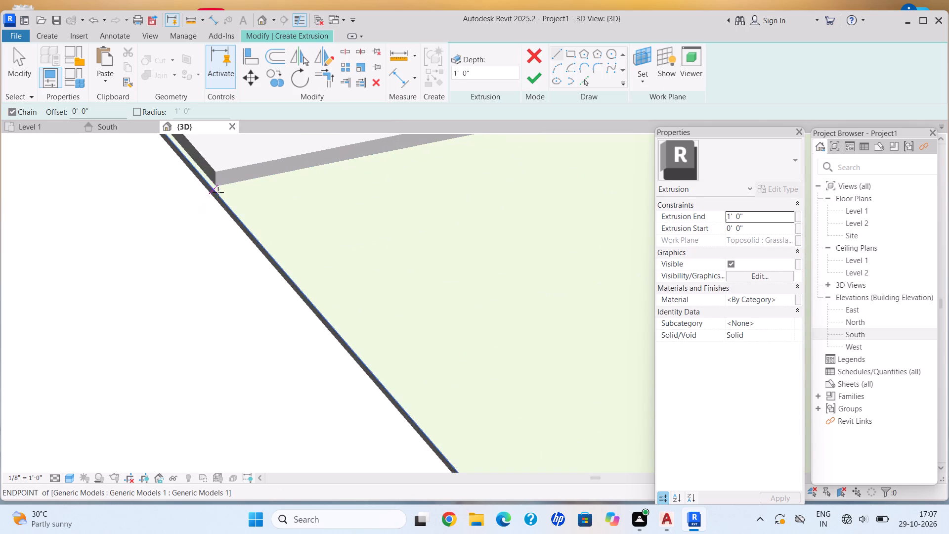
pyautogui.click(218, 192)
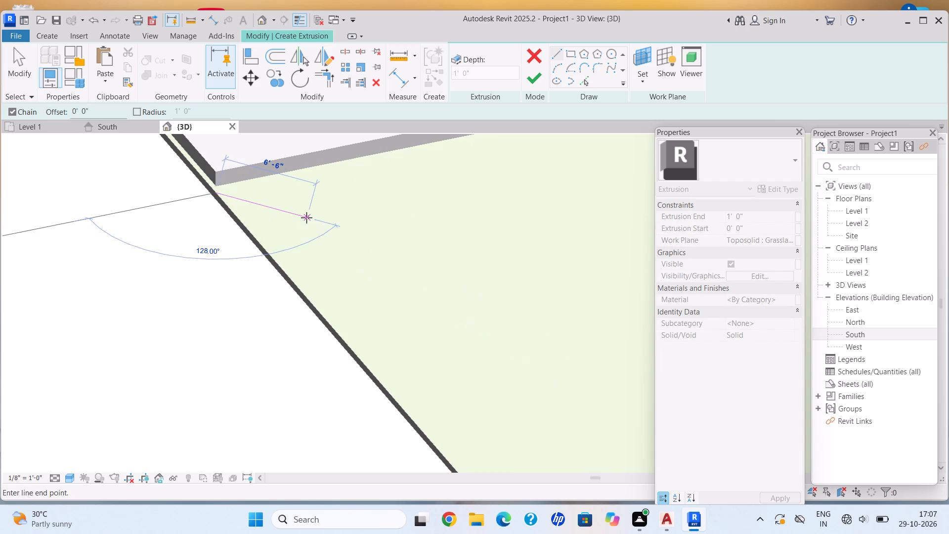
pyautogui.press('Escape')
pyautogui.click(571, 53)
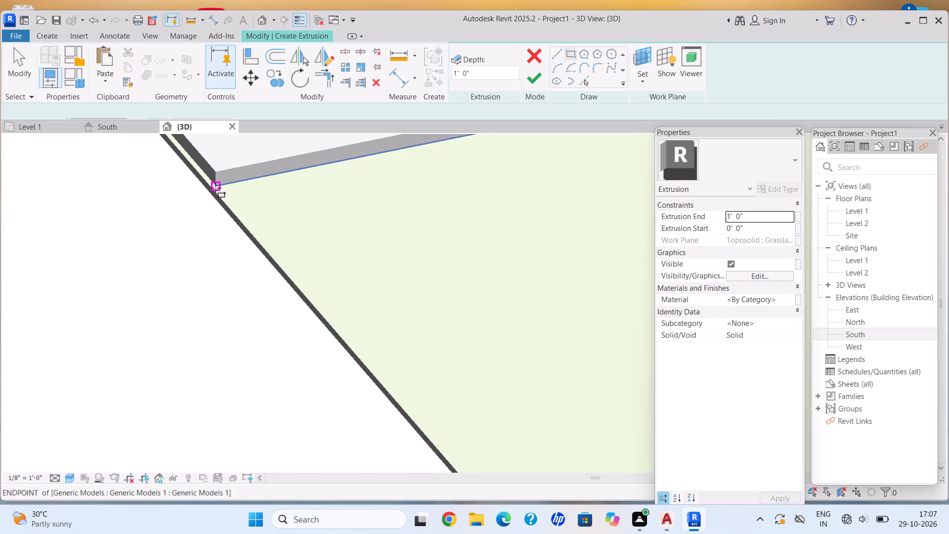
pyautogui.click(216, 188)
pyautogui.scroll(-9, 547, 369)
pyautogui.moveTo(519, 355); pyautogui.dragTo(396, 290, button='middle')
pyautogui.moveTo(476, 333); pyautogui.dragTo(467, 326, button='middle')
pyautogui.moveTo(426, 301); pyautogui.dragTo(312, 251, button='middle')
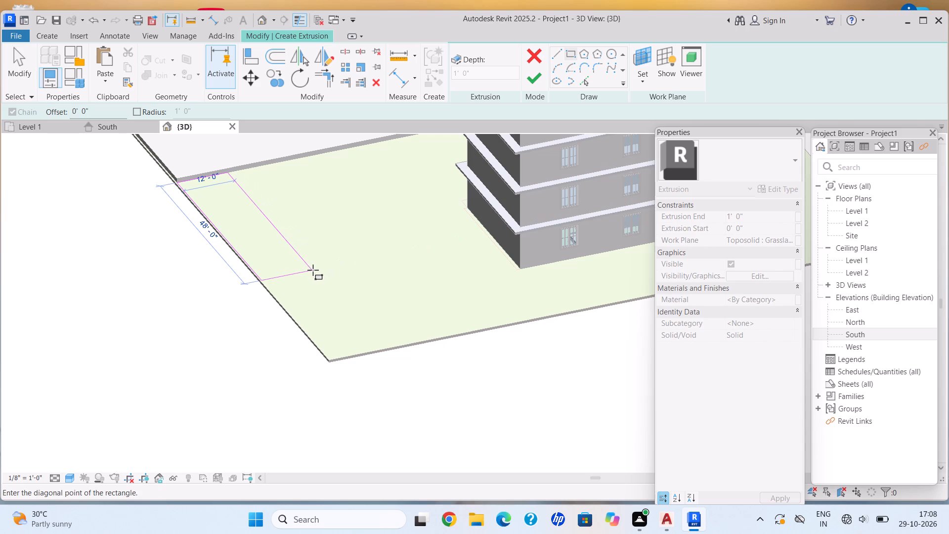
pyautogui.click(429, 339)
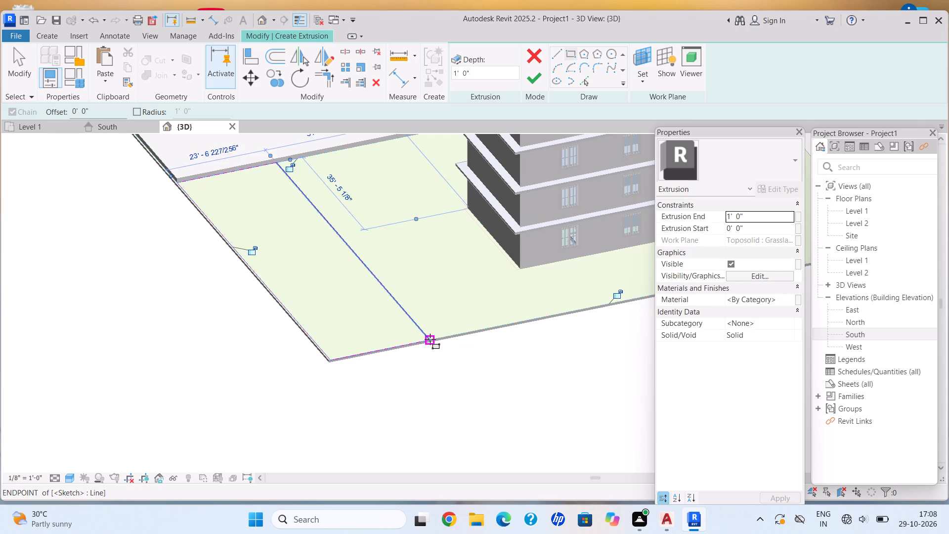
pyautogui.press('Escape')
# Finish the rectangle as a 1'-0" deep extrusion and complete the in-place model.
pyautogui.scroll(-8, 355, 363)
pyautogui.keyDown('shift'); pyautogui.moveTo(239, 327); pyautogui.dragTo(365, 323, button='middle'); pyautogui.keyUp('shift')
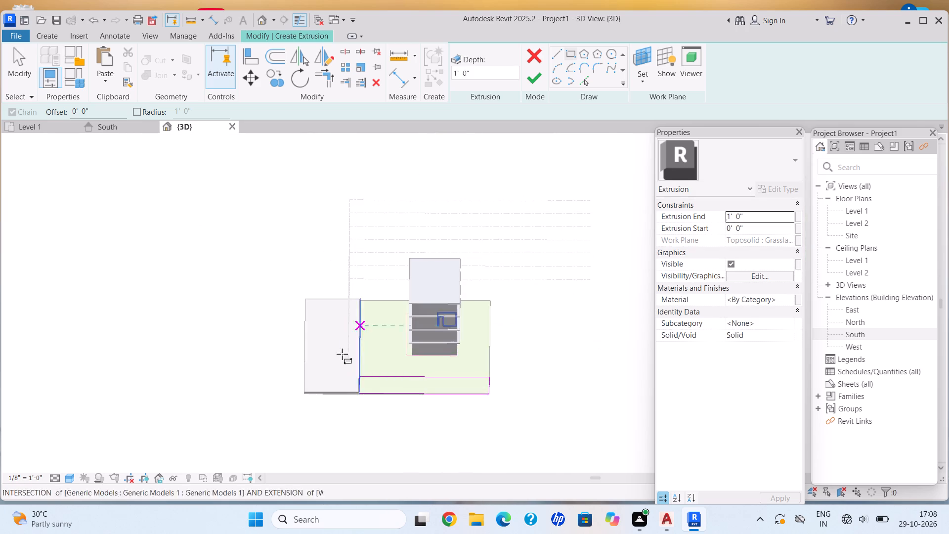
pyautogui.scroll(6, 340, 410)
pyautogui.click(539, 81)
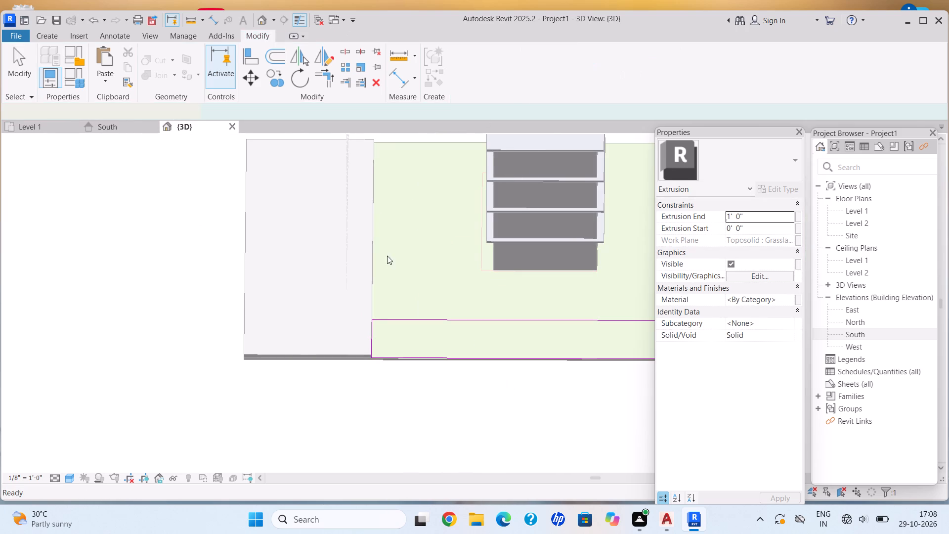
pyautogui.scroll(6, 335, 363)
pyautogui.press('Escape')
pyautogui.click(327, 343)
pyautogui.scroll(4, 297, 370)
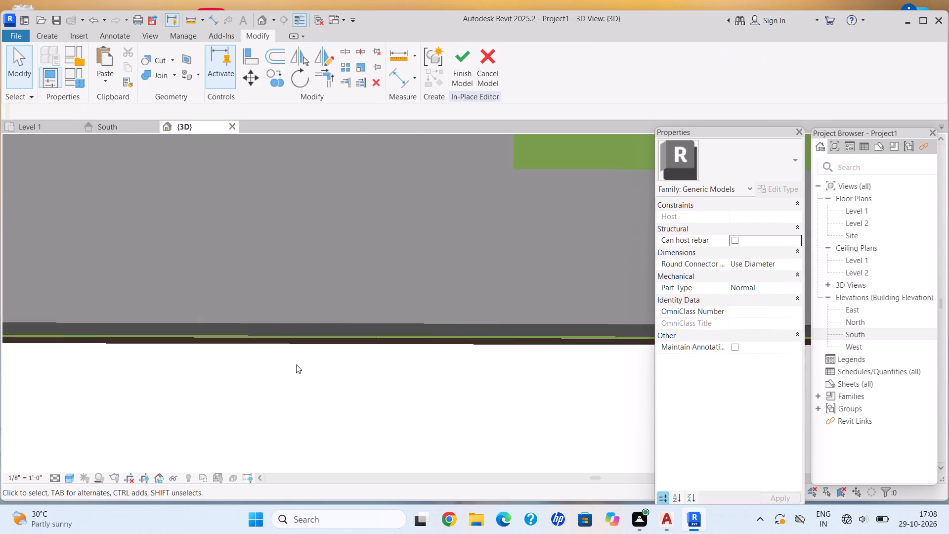
pyautogui.scroll(2, 296, 364)
pyautogui.press('Escape')
pyautogui.moveTo(466, 52); pyautogui.dragTo(468, 46)
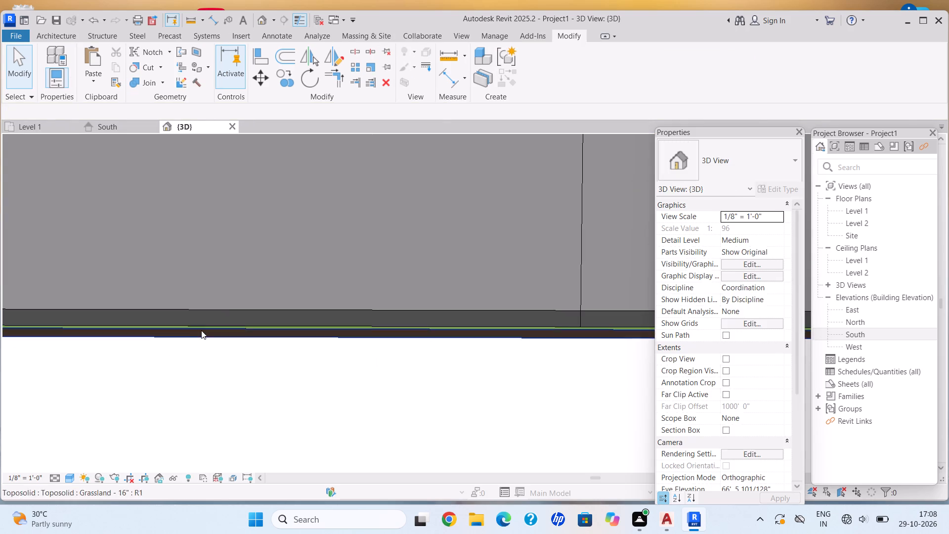
# Adjust the north end face of the east road slab slightly along the toposolid's north edge.
pyautogui.click(230, 311)
pyautogui.scroll(5, 196, 337)
pyautogui.moveTo(285, 308); pyautogui.dragTo(285, 313)
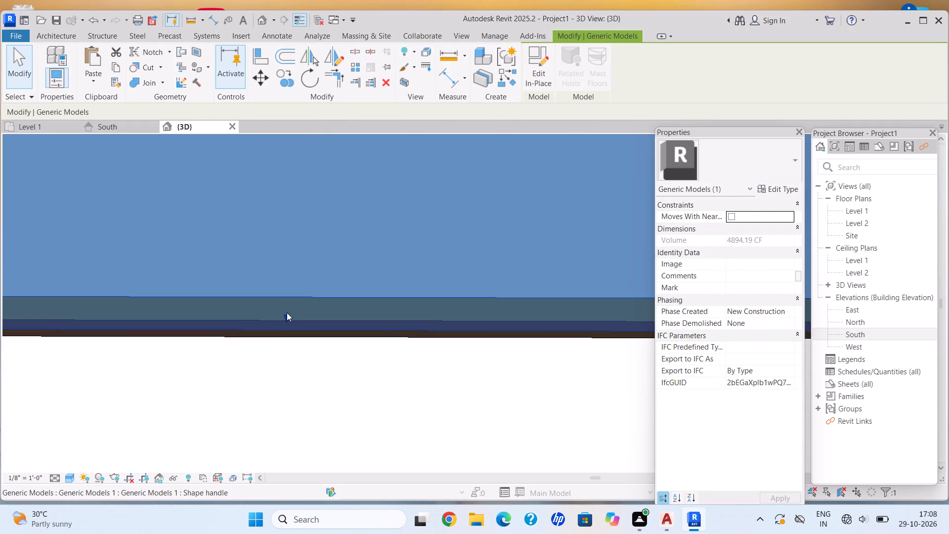
pyautogui.moveTo(284, 315); pyautogui.dragTo(283, 301)
pyautogui.press('Escape')
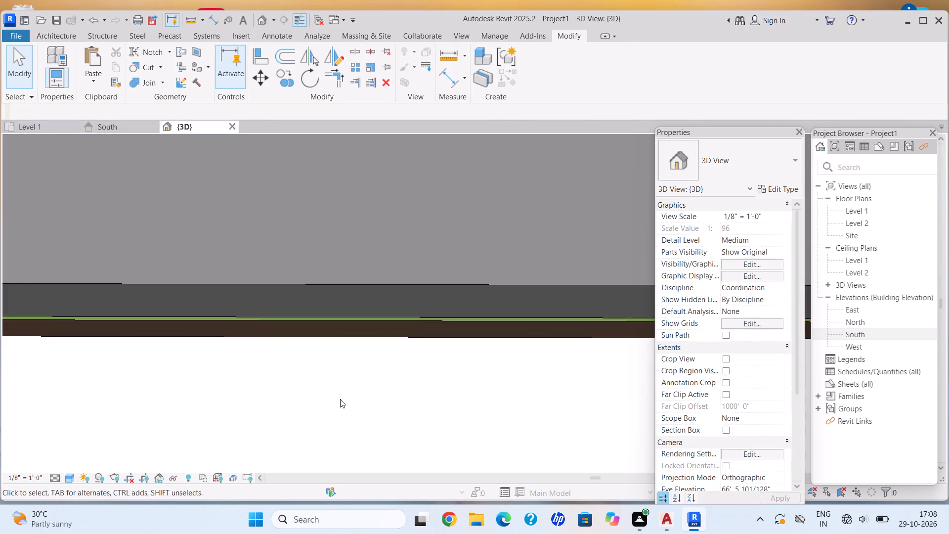
# Stretch the house-facing long edge of the new north strip slightly toward the building.
pyautogui.scroll(-8, 337, 405)
pyautogui.keyDown('shift'); pyautogui.moveTo(378, 388); pyautogui.dragTo(304, 391, button='middle'); pyautogui.keyUp('shift')
pyautogui.scroll(-10, 329, 382)
pyautogui.moveTo(334, 383); pyautogui.dragTo(279, 383, button='middle')
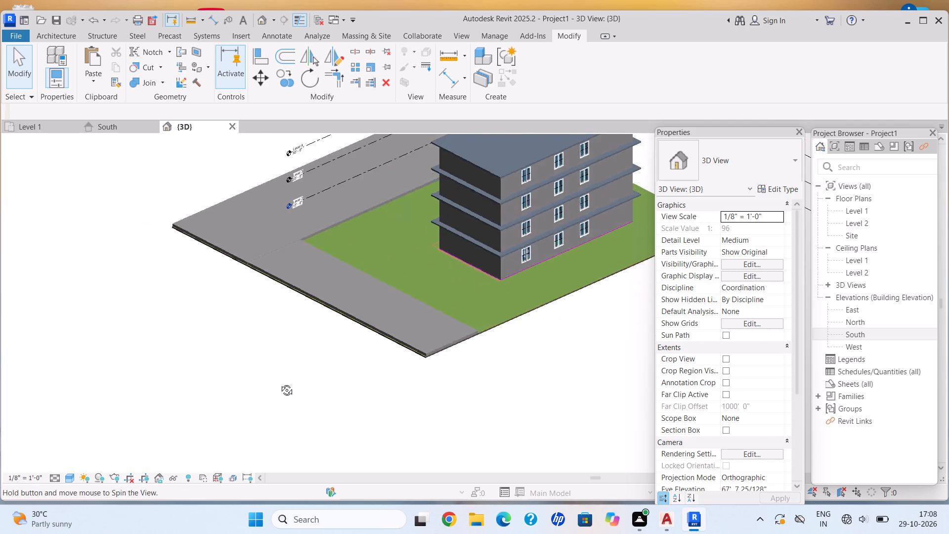
pyautogui.moveTo(279, 383); pyautogui.dragTo(260, 380, button='middle')
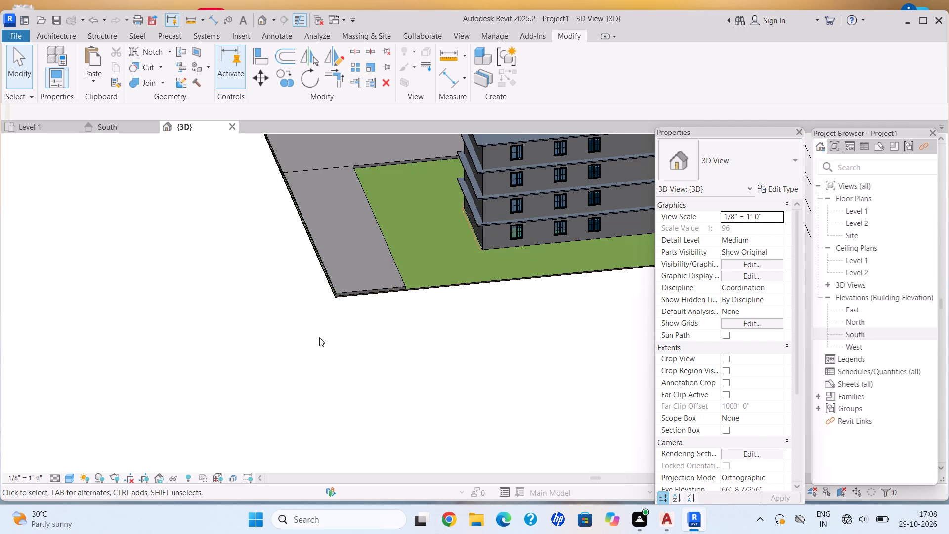
pyautogui.scroll(-1, 331, 356)
pyautogui.keyDown('shift'); pyautogui.middleClick(334, 364); pyautogui.keyUp('shift')
pyautogui.keyDown('shift'); pyautogui.middleClick(334, 364); pyautogui.keyUp('shift')
pyautogui.scroll(8, 353, 264)
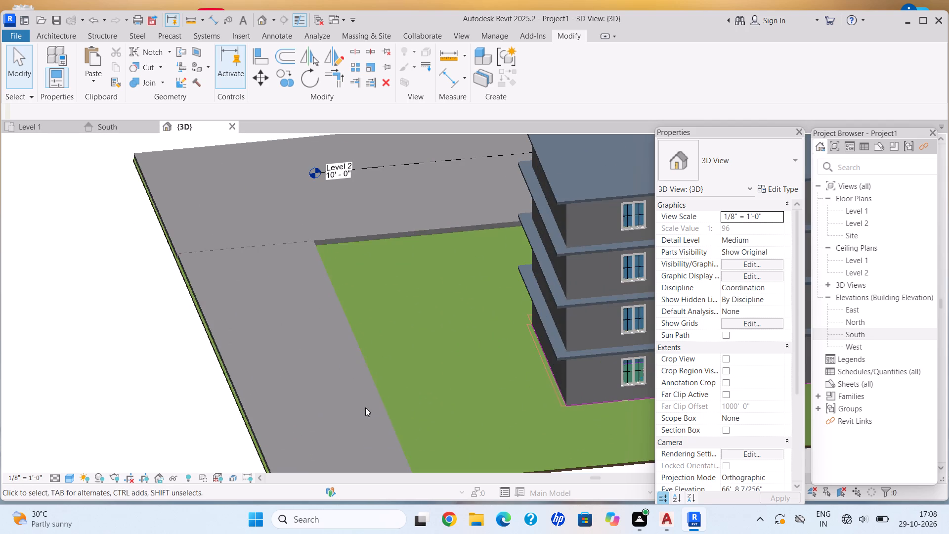
pyautogui.click(379, 405)
pyautogui.moveTo(366, 359); pyautogui.dragTo(381, 361)
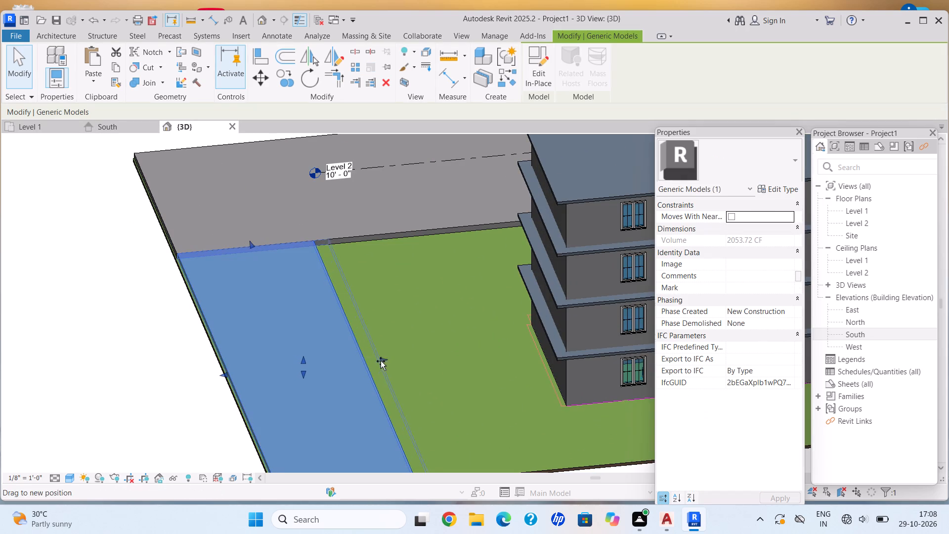
pyautogui.moveTo(381, 361); pyautogui.dragTo(386, 362)
pyautogui.press('Escape')
# Stretch the toposolid boundary's west edge out to about 60' from the house wall and finish the sketch.
pyautogui.scroll(-12, 386, 395)
pyautogui.keyDown('shift'); pyautogui.moveTo(419, 411); pyautogui.dragTo(151, 427, button='middle'); pyautogui.keyUp('shift')
pyautogui.keyDown('shift'); pyautogui.scroll(1, 252, 430); pyautogui.keyUp('shift')
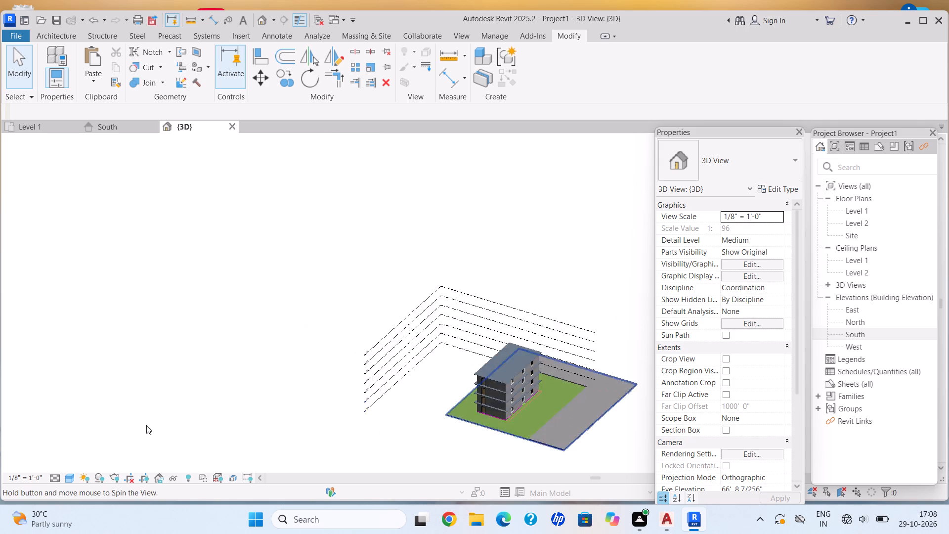
pyautogui.keyDown('shift'); pyautogui.middleClick(347, 404); pyautogui.keyUp('shift')
pyautogui.keyDown('shift'); pyautogui.moveTo(382, 386); pyautogui.dragTo(465, 378, button='middle'); pyautogui.keyUp('shift')
pyautogui.scroll(2, 478, 395)
pyautogui.keyDown('shift'); pyautogui.moveTo(473, 354); pyautogui.dragTo(473, 346, button='middle'); pyautogui.keyUp('shift')
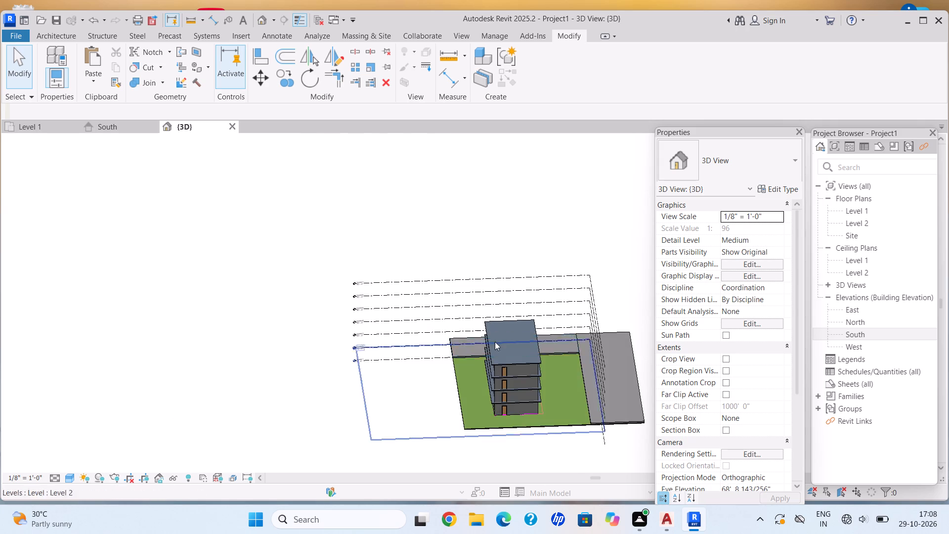
pyautogui.scroll(5, 594, 391)
pyautogui.scroll(-3, 418, 416)
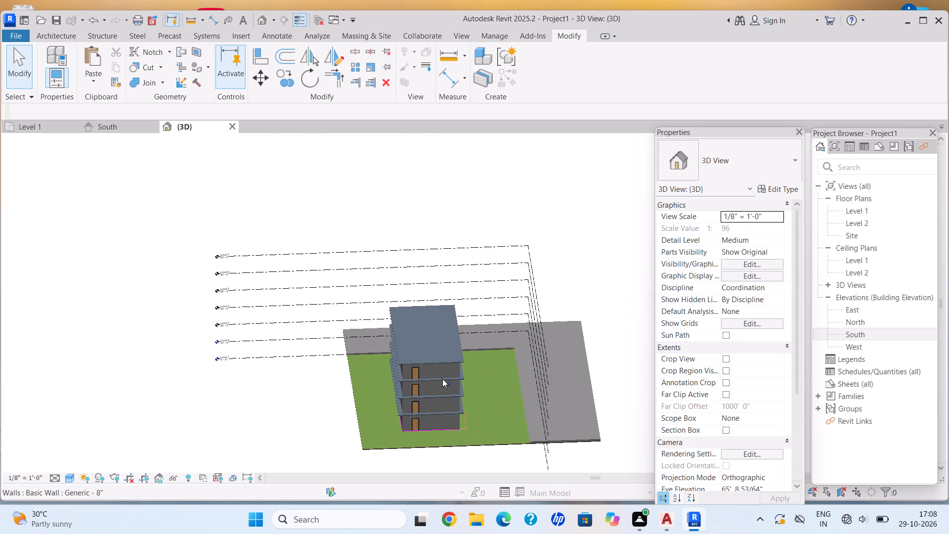
pyautogui.click(370, 449)
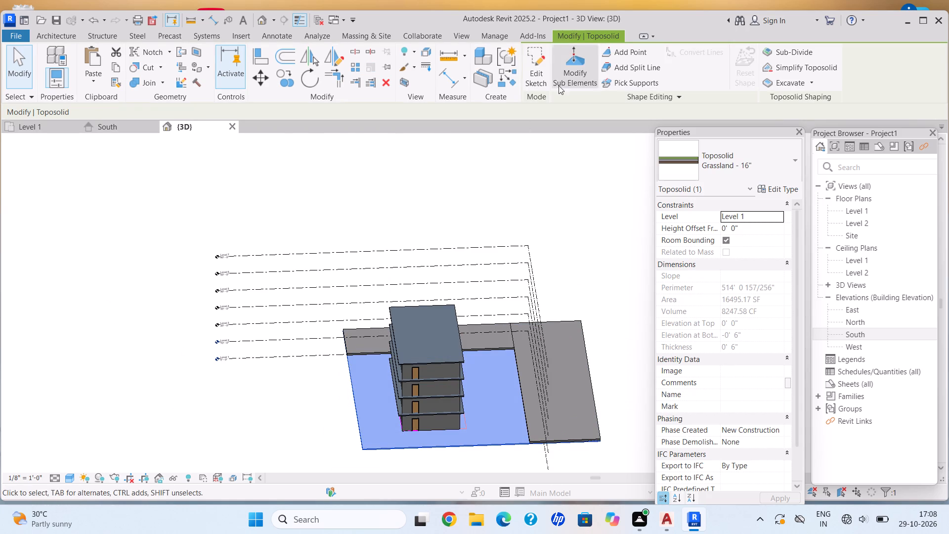
pyautogui.click(541, 81)
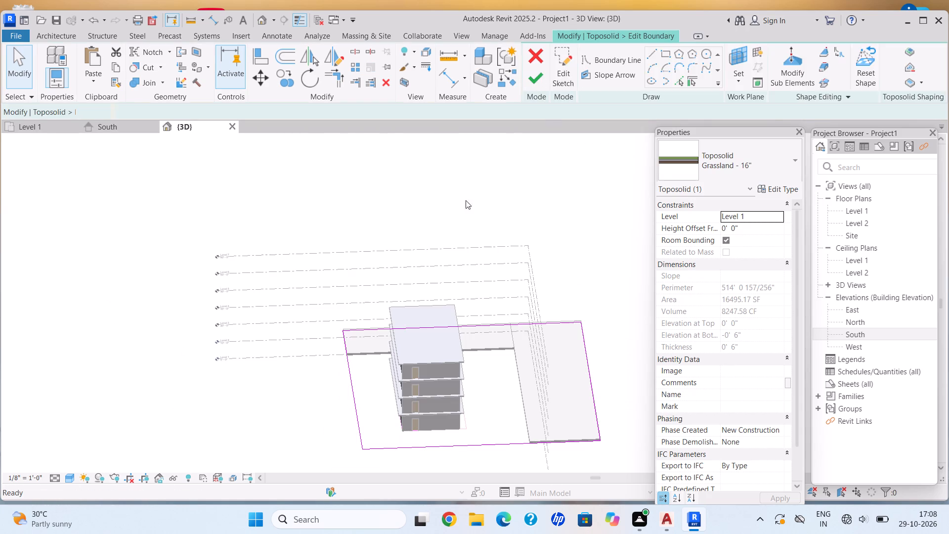
pyautogui.click(353, 406)
pyautogui.moveTo(353, 406); pyautogui.dragTo(277, 409)
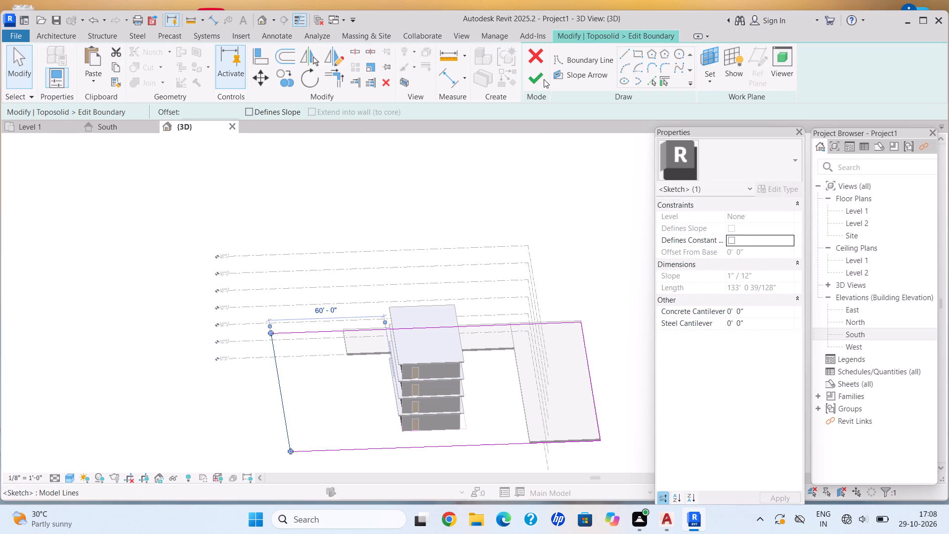
pyautogui.click(537, 75)
pyautogui.scroll(-5, 460, 291)
pyautogui.moveTo(462, 281); pyautogui.dragTo(469, 264, button='middle')
pyautogui.press('Escape')
pyautogui.scroll(6, 437, 306)
pyautogui.press('Escape')
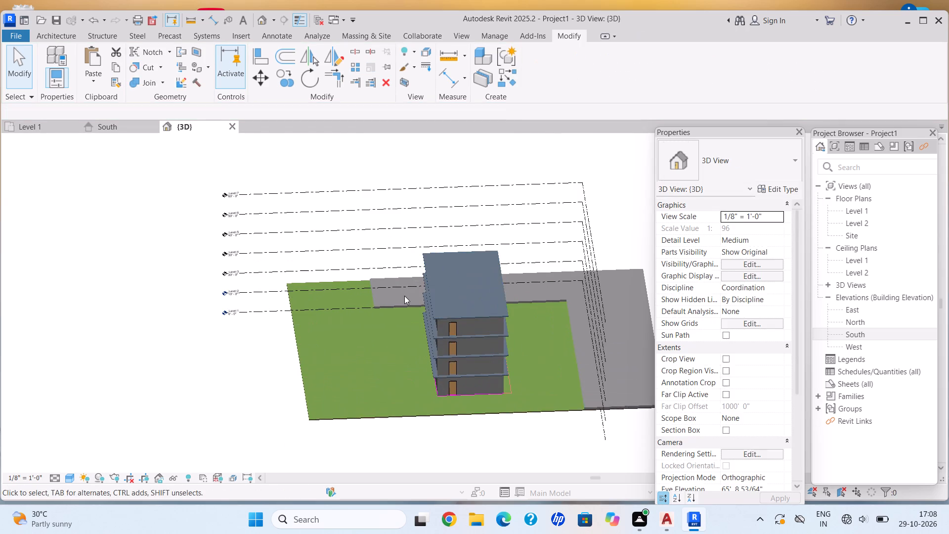
# Stretch the north road strip's west end out to the toposolid's west edge.
pyautogui.click(372, 301)
pyautogui.scroll(4, 369, 299)
pyautogui.moveTo(371, 288); pyautogui.dragTo(242, 290)
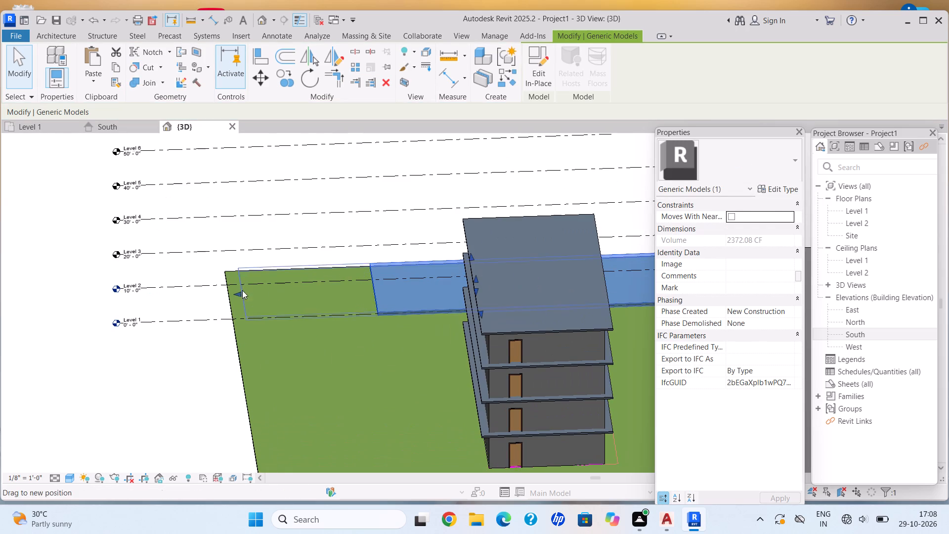
pyautogui.scroll(4, 234, 290)
pyautogui.moveTo(241, 294); pyautogui.dragTo(220, 297)
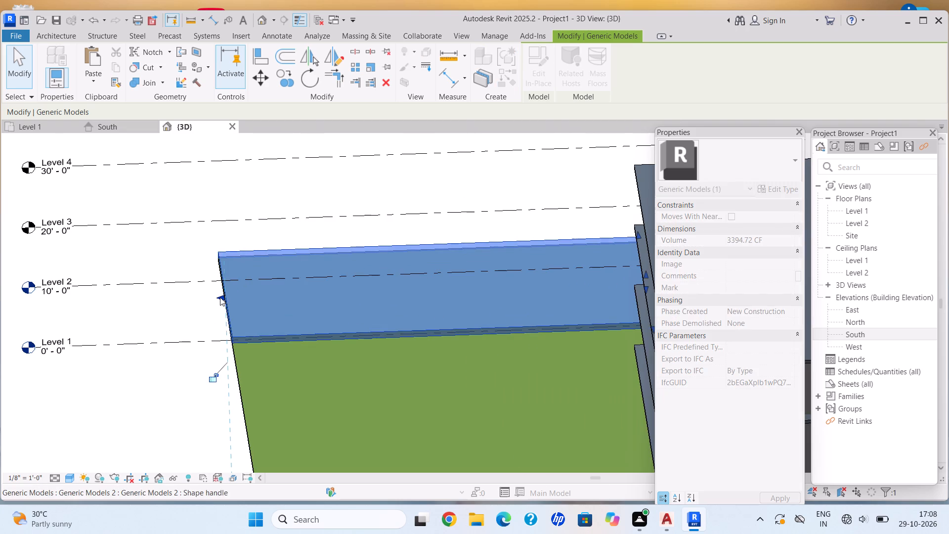
pyautogui.press('Escape')
# Examine the house and site from several angles, checking the road slabs against the toposolid edges.
pyautogui.scroll(-6, 449, 351)
pyautogui.scroll(-2, 429, 307)
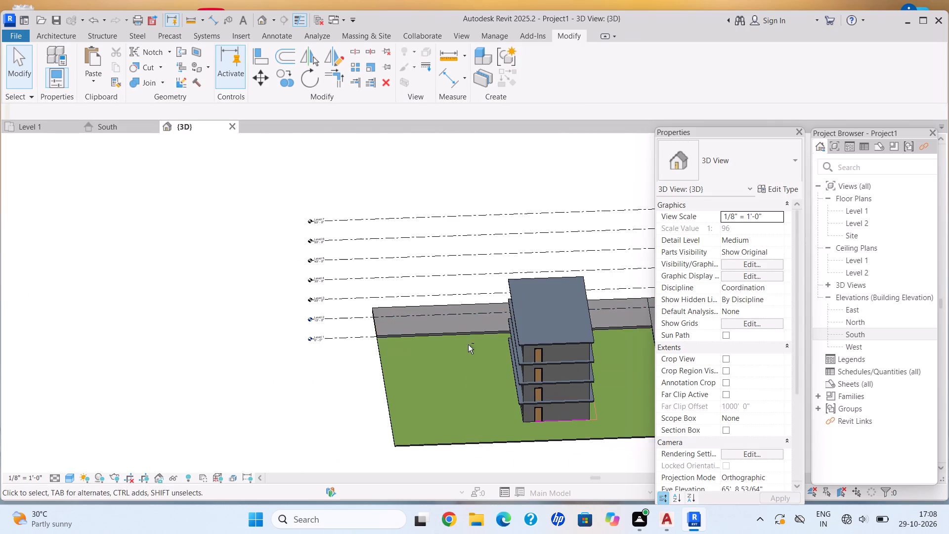
pyautogui.keyDown('shift'); pyautogui.middleClick(482, 295); pyautogui.keyUp('shift')
pyautogui.keyDown('shift'); pyautogui.moveTo(487, 285); pyautogui.dragTo(496, 275, button='middle'); pyautogui.keyUp('shift')
pyautogui.keyDown('shift'); pyautogui.middleClick(527, 349); pyautogui.keyUp('shift')
pyautogui.keyDown('shift'); pyautogui.moveTo(528, 343); pyautogui.dragTo(525, 316, button='middle'); pyautogui.keyUp('shift')
pyautogui.moveTo(516, 303); pyautogui.dragTo(506, 287, button='middle')
pyautogui.keyDown('shift'); pyautogui.moveTo(503, 319); pyautogui.dragTo(464, 324, button='middle'); pyautogui.keyUp('shift')
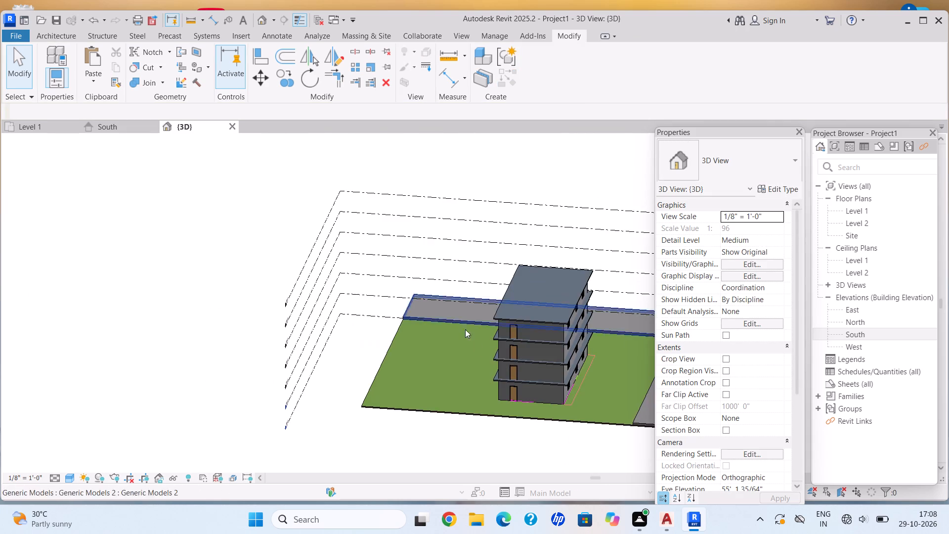
pyautogui.keyDown('shift'); pyautogui.moveTo(506, 356); pyautogui.dragTo(531, 339, button='middle'); pyautogui.keyUp('shift')
pyautogui.scroll(5, 531, 359)
pyautogui.scroll(-3, 302, 314)
pyautogui.moveTo(293, 288); pyautogui.dragTo(220, 190, button='middle')
pyautogui.scroll(-1, 220, 190)
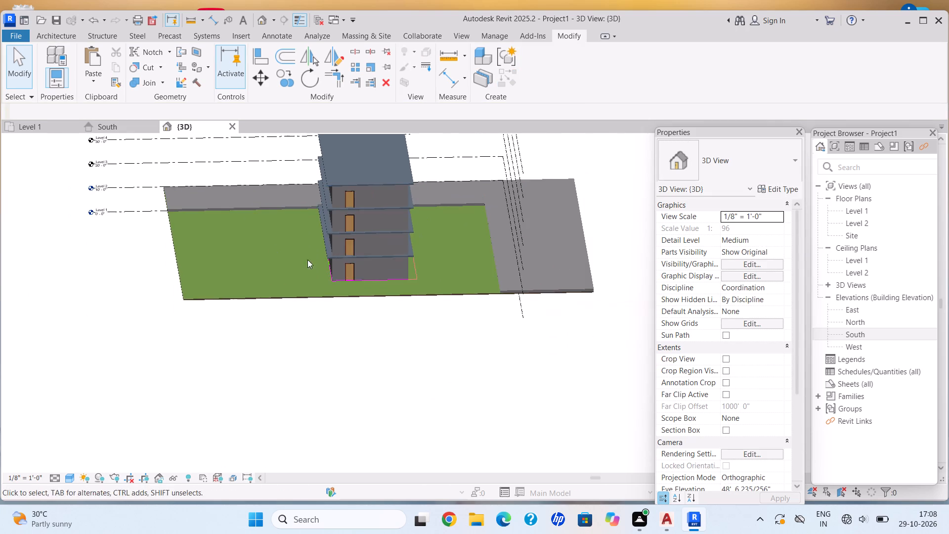
pyautogui.keyDown('shift'); pyautogui.moveTo(337, 268); pyautogui.dragTo(330, 269, button='middle'); pyautogui.keyUp('shift')
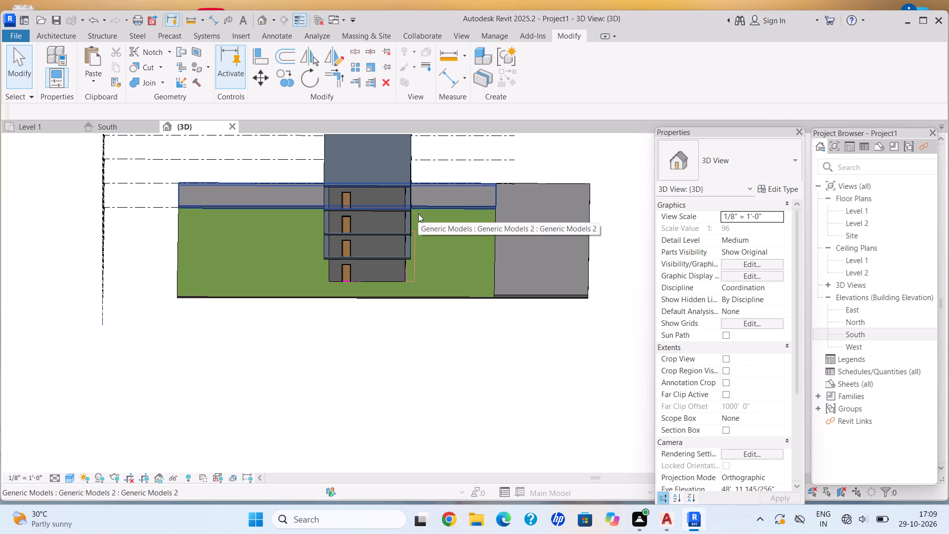
pyautogui.scroll(-3, 364, 227)
pyautogui.middleClick(377, 238)
pyautogui.middleClick(377, 256)
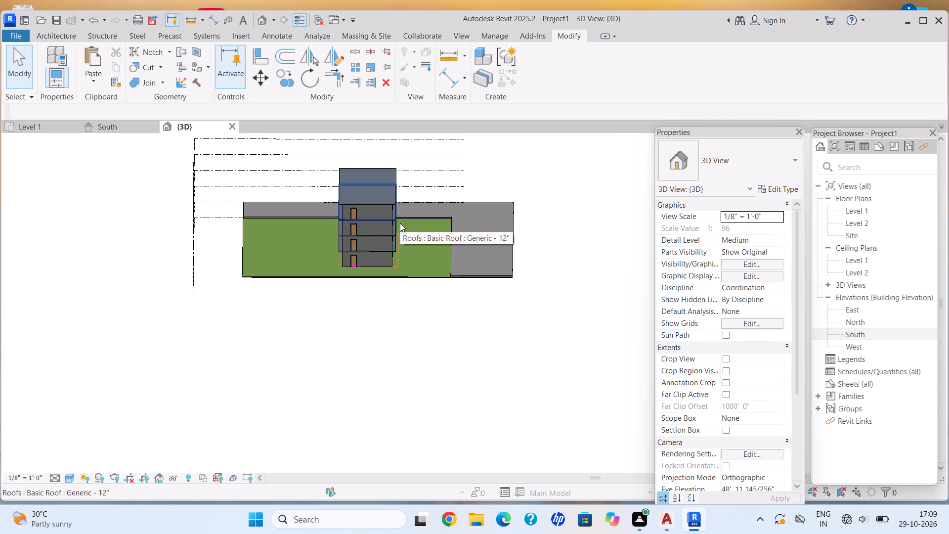
pyautogui.moveTo(408, 239); pyautogui.dragTo(407, 291, button='middle')
pyautogui.scroll(-1, 424, 275)
pyautogui.scroll(5, 425, 317)
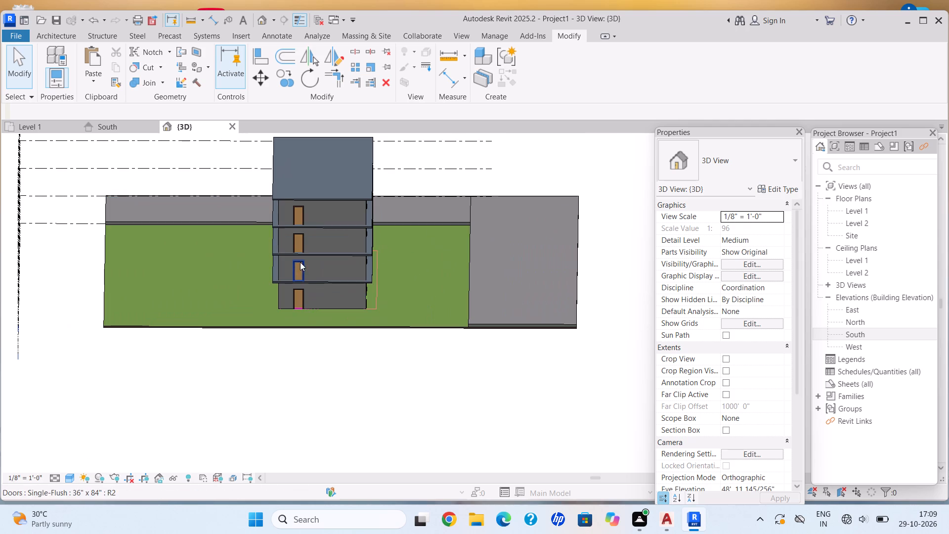
pyautogui.scroll(-1, 316, 296)
pyautogui.moveTo(317, 296); pyautogui.dragTo(335, 284, button='middle')
pyautogui.scroll(-1, 345, 279)
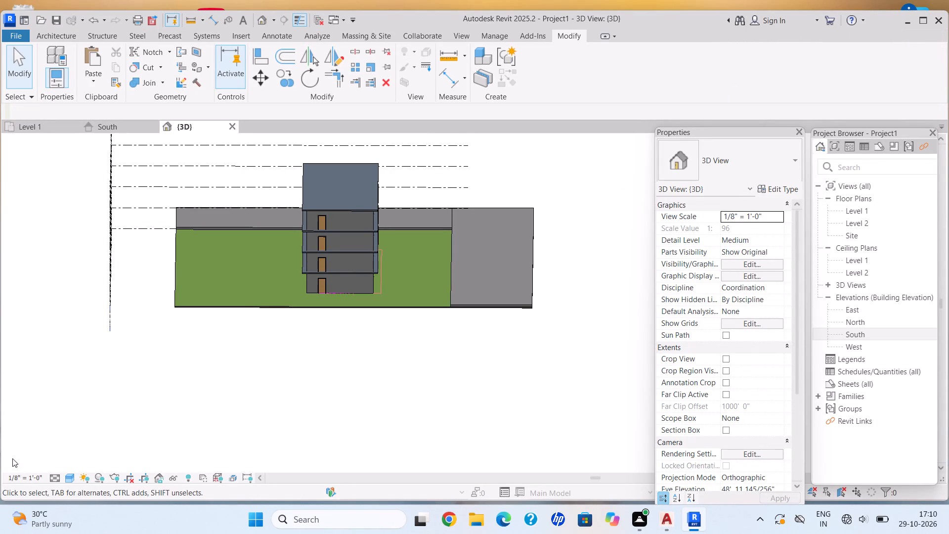
# Examine the ground-floor door on the south face and the strip of ground in front of it.
pyautogui.scroll(4, 237, 512)
pyautogui.scroll(-3, 4, 481)
pyautogui.moveTo(268, 386); pyautogui.dragTo(285, 405, button='middle')
pyautogui.scroll(6, 360, 304)
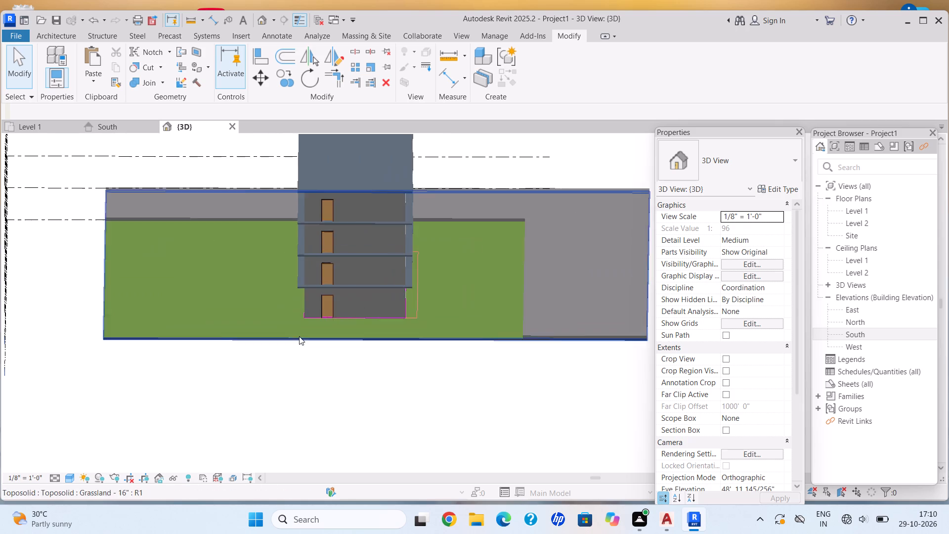
pyautogui.scroll(3, 299, 336)
pyautogui.scroll(-1, 320, 318)
pyautogui.moveTo(318, 368); pyautogui.dragTo(319, 375, button='middle')
pyautogui.scroll(9, 380, 311)
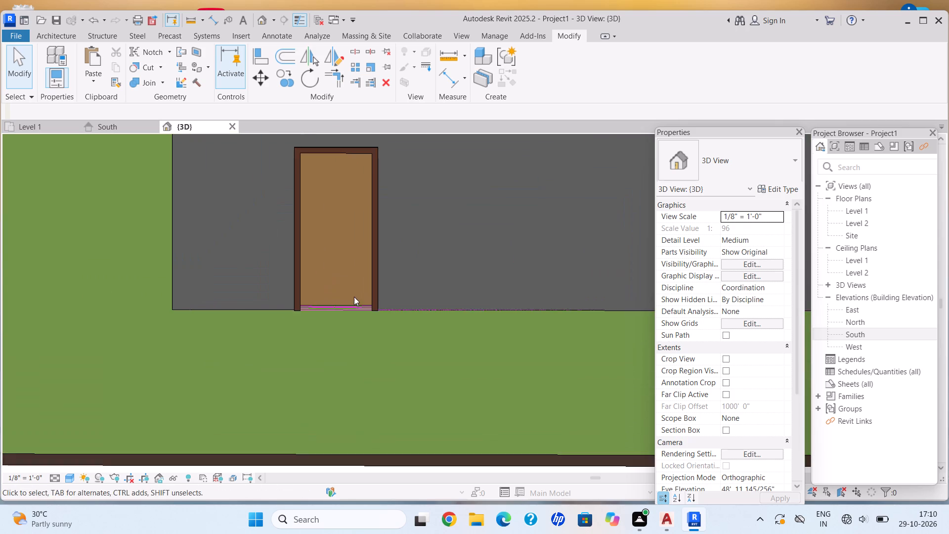
pyautogui.scroll(-4, 356, 325)
pyautogui.middleClick(356, 326)
pyautogui.middleClick(357, 330)
pyautogui.middleClick(357, 333)
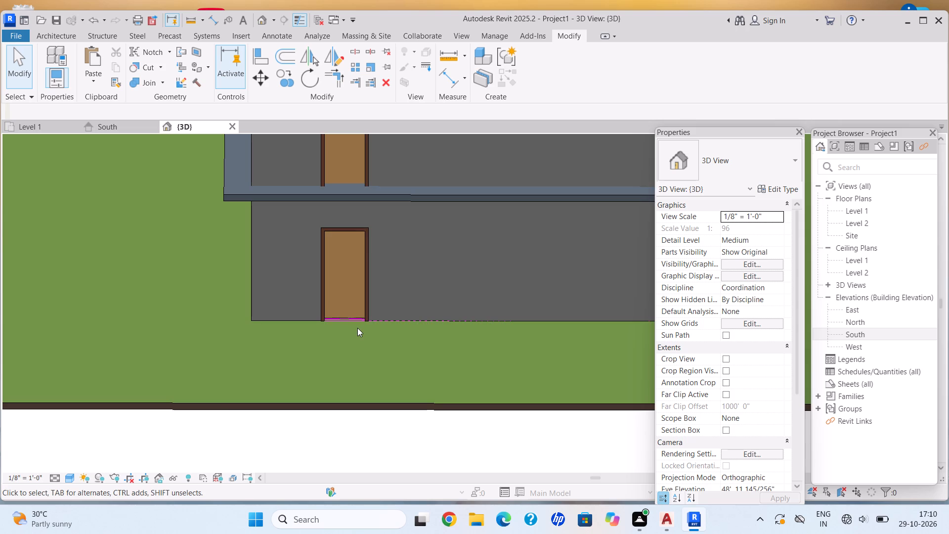
pyautogui.scroll(-2, 357, 328)
pyautogui.middleClick(359, 339)
pyautogui.scroll(-3, 361, 333)
pyautogui.moveTo(360, 334); pyautogui.dragTo(385, 371, button='middle')
pyautogui.scroll(1, 384, 370)
pyautogui.scroll(-3, 378, 363)
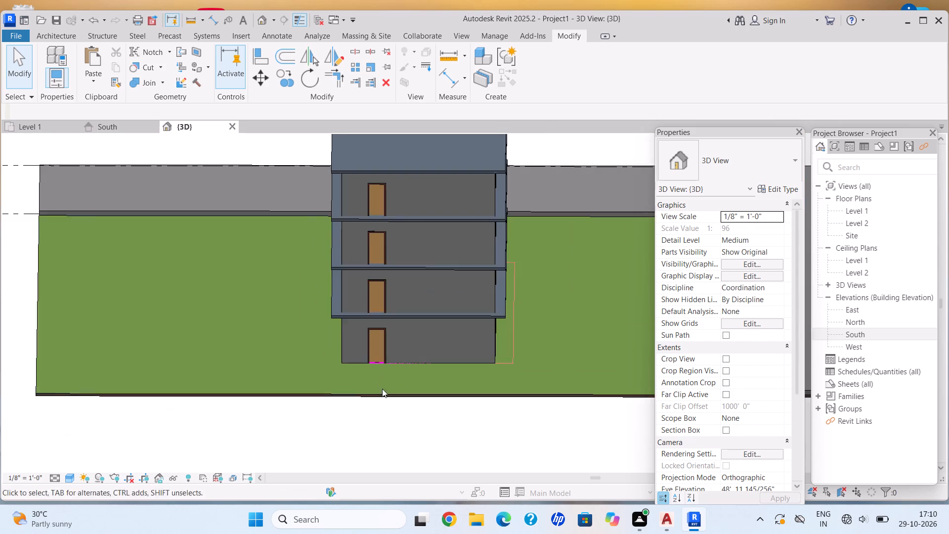
# Move the toposolid boundary's west edge inward toward the house and finish the sketch.
pyautogui.scroll(-1, 387, 394)
pyautogui.moveTo(483, 278); pyautogui.dragTo(476, 292, button='middle')
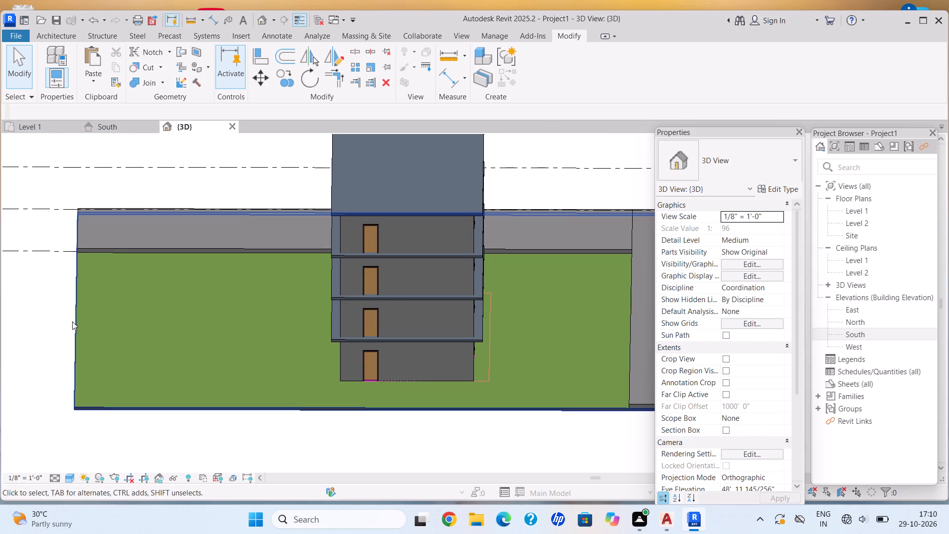
pyautogui.click(75, 330)
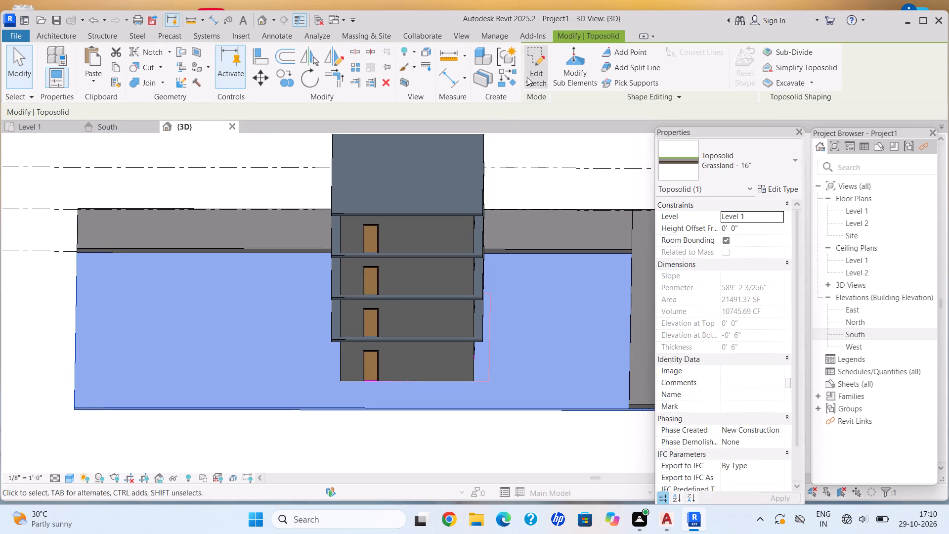
pyautogui.click(527, 77)
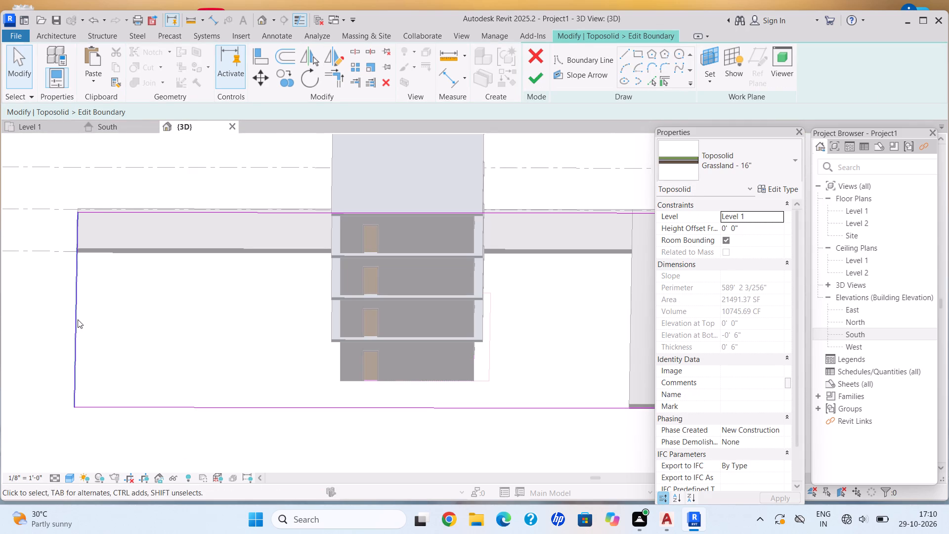
pyautogui.click(78, 319)
pyautogui.moveTo(78, 319); pyautogui.dragTo(115, 329)
pyautogui.click(77, 229)
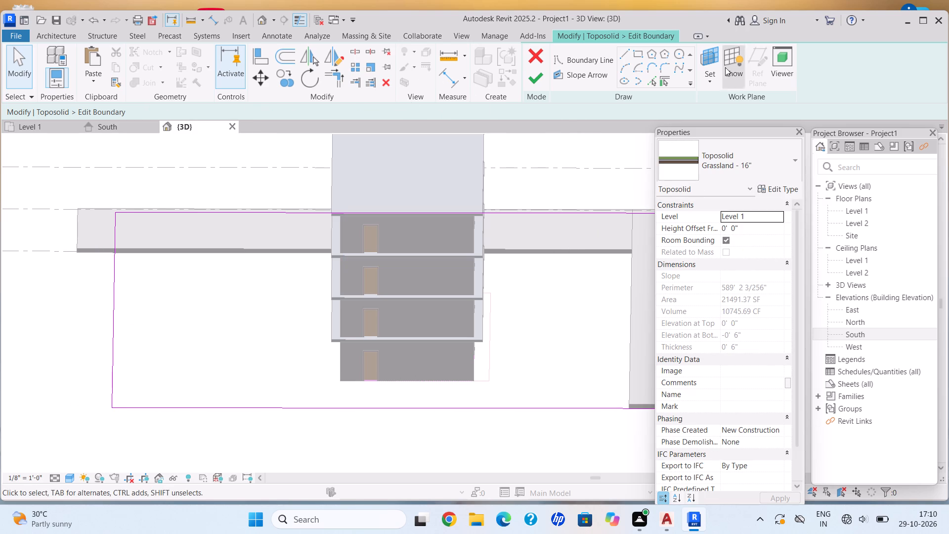
pyautogui.click(545, 78)
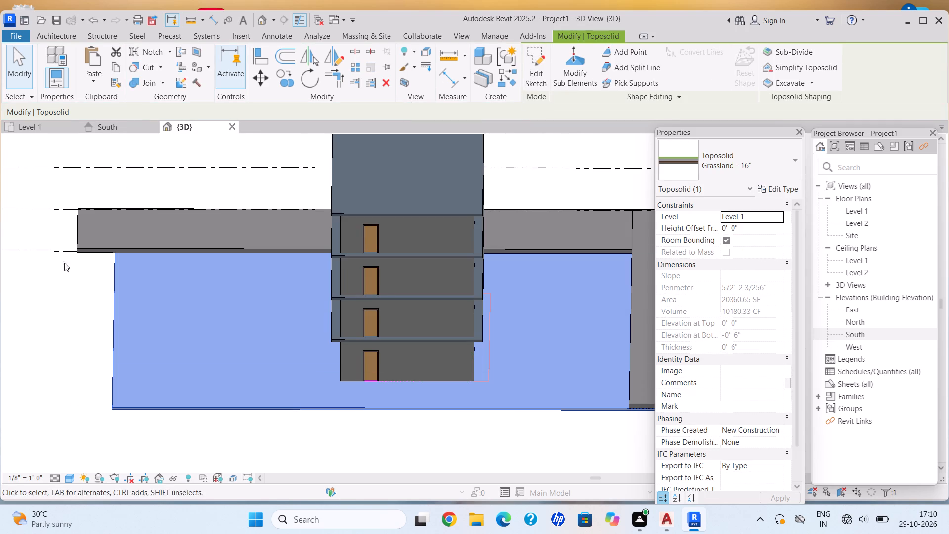
# Shorten the north road strip so its west end meets the toposolid's west edge.
pyautogui.click(74, 251)
pyautogui.scroll(4, 77, 214)
pyautogui.moveTo(73, 239); pyautogui.dragTo(138, 242)
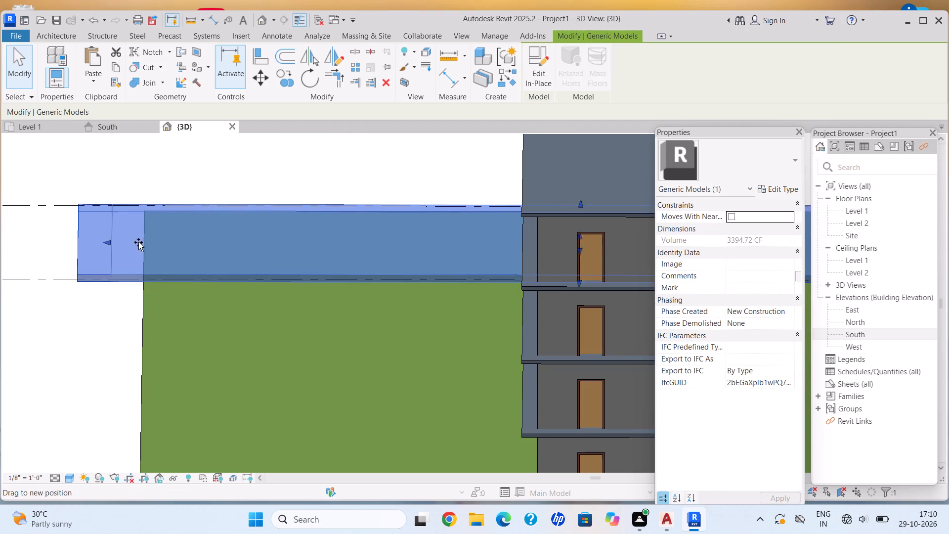
pyautogui.moveTo(138, 242); pyautogui.dragTo(145, 244)
pyautogui.scroll(-4, 311, 312)
pyautogui.middleClick(312, 310)
pyautogui.middleClick(308, 307)
pyautogui.scroll(-3, 298, 301)
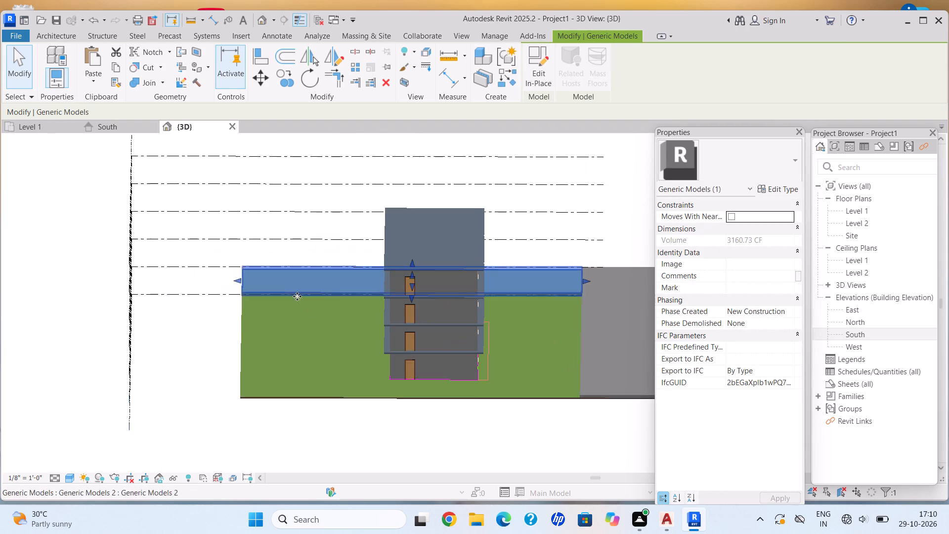
pyautogui.moveTo(378, 322); pyautogui.dragTo(358, 313, button='middle')
pyautogui.moveTo(504, 349); pyautogui.dragTo(432, 340, button='middle')
pyautogui.scroll(1, 487, 348)
pyautogui.scroll(5, 380, 265)
pyautogui.scroll(-9, 364, 260)
pyautogui.press('Escape')
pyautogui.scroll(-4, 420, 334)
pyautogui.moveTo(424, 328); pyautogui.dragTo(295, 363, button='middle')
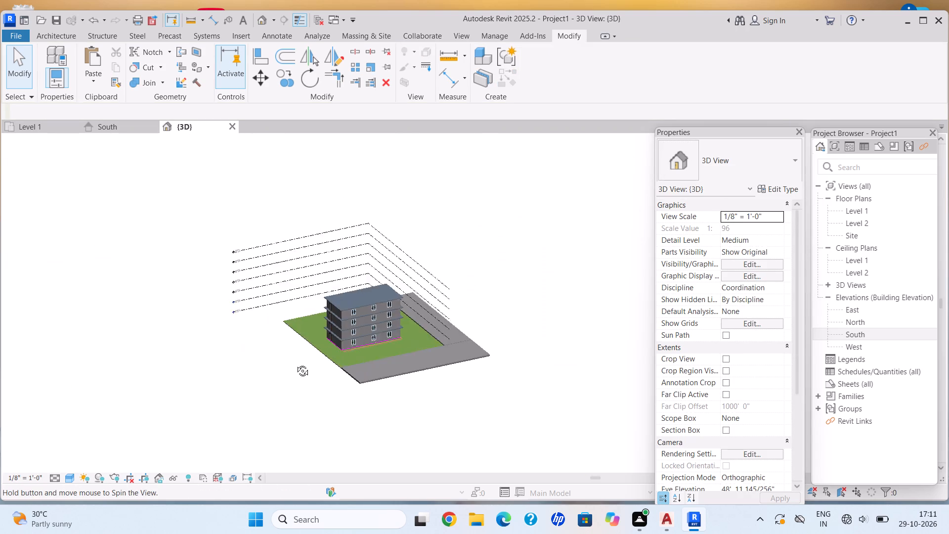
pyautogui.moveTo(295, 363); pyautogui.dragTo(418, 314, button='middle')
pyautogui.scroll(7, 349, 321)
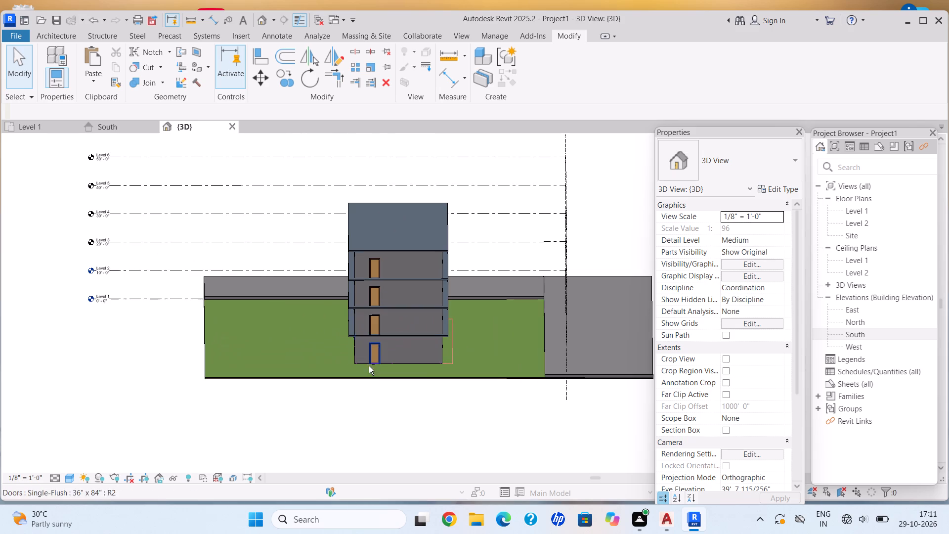
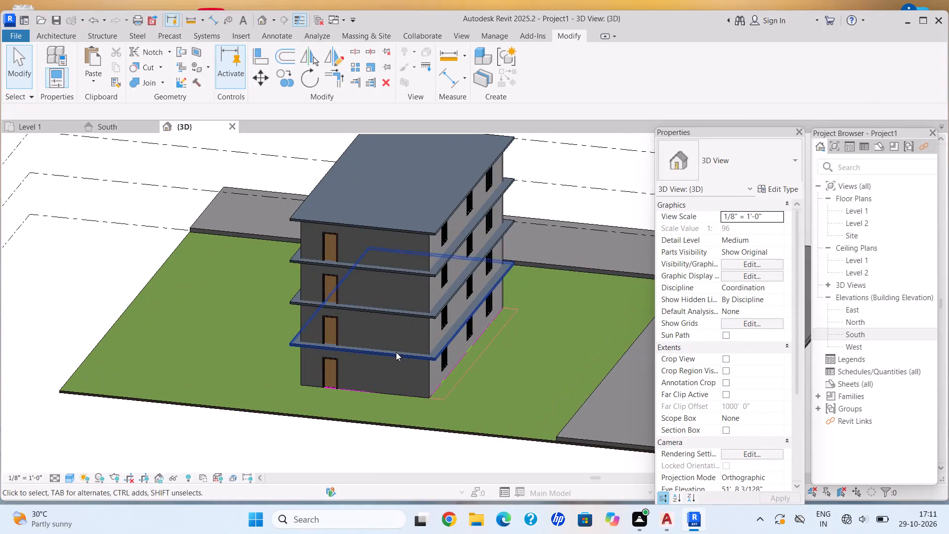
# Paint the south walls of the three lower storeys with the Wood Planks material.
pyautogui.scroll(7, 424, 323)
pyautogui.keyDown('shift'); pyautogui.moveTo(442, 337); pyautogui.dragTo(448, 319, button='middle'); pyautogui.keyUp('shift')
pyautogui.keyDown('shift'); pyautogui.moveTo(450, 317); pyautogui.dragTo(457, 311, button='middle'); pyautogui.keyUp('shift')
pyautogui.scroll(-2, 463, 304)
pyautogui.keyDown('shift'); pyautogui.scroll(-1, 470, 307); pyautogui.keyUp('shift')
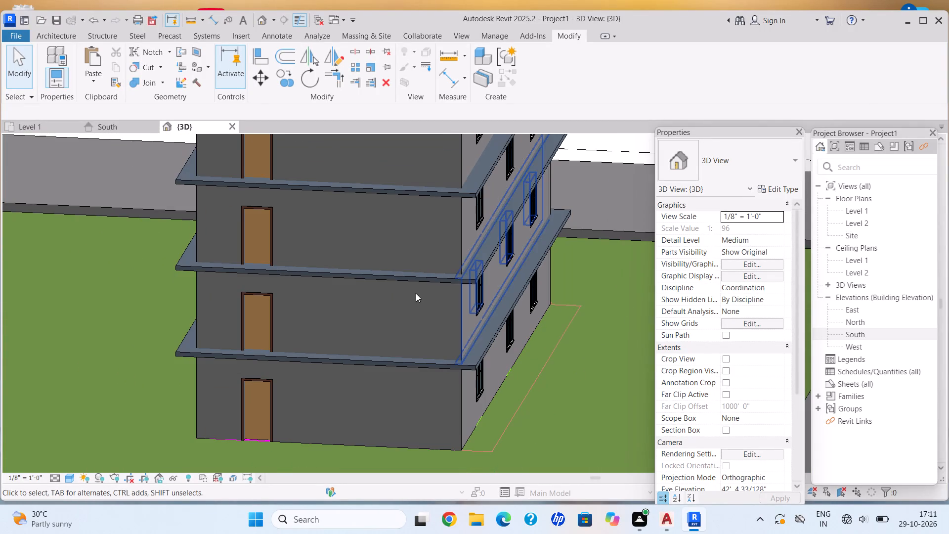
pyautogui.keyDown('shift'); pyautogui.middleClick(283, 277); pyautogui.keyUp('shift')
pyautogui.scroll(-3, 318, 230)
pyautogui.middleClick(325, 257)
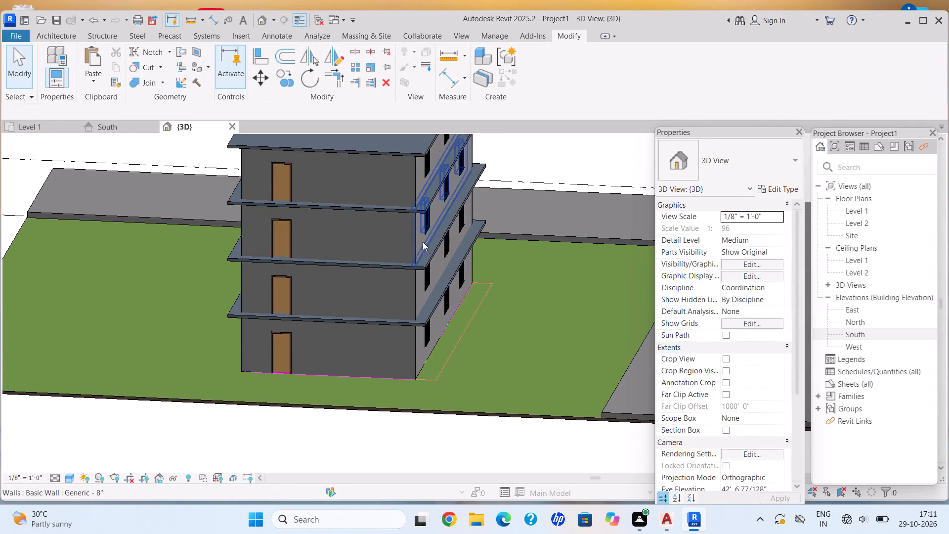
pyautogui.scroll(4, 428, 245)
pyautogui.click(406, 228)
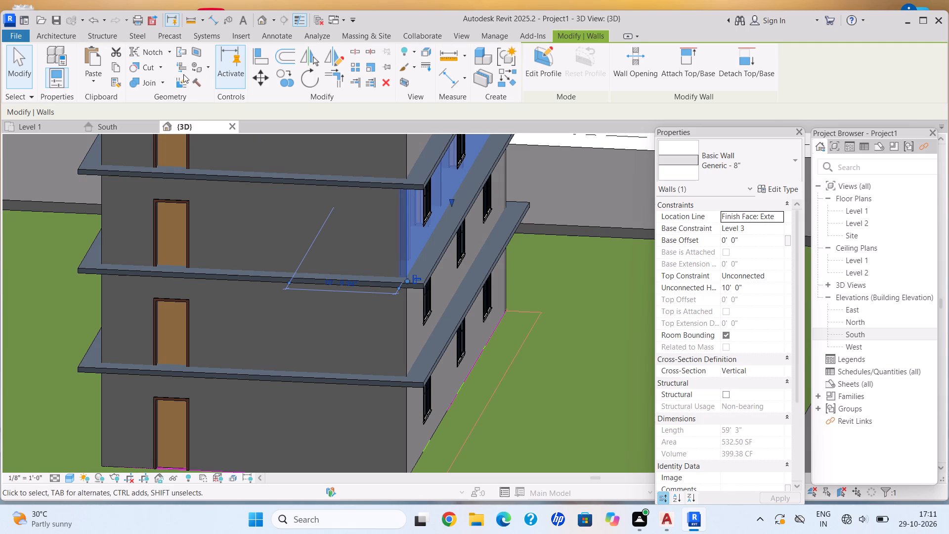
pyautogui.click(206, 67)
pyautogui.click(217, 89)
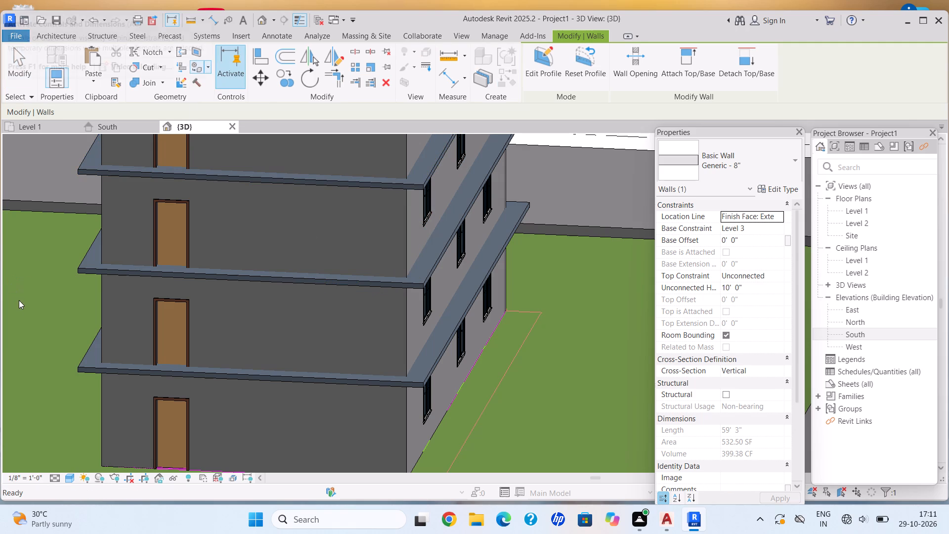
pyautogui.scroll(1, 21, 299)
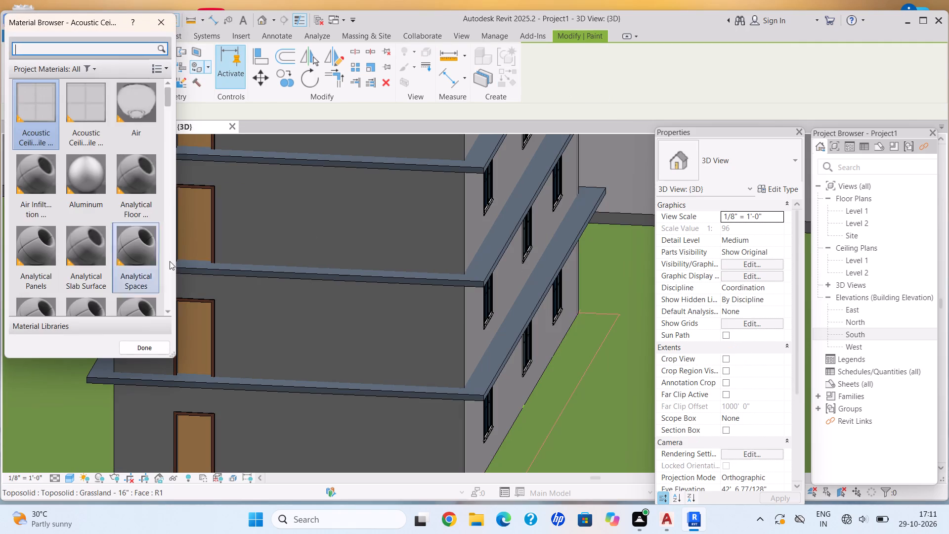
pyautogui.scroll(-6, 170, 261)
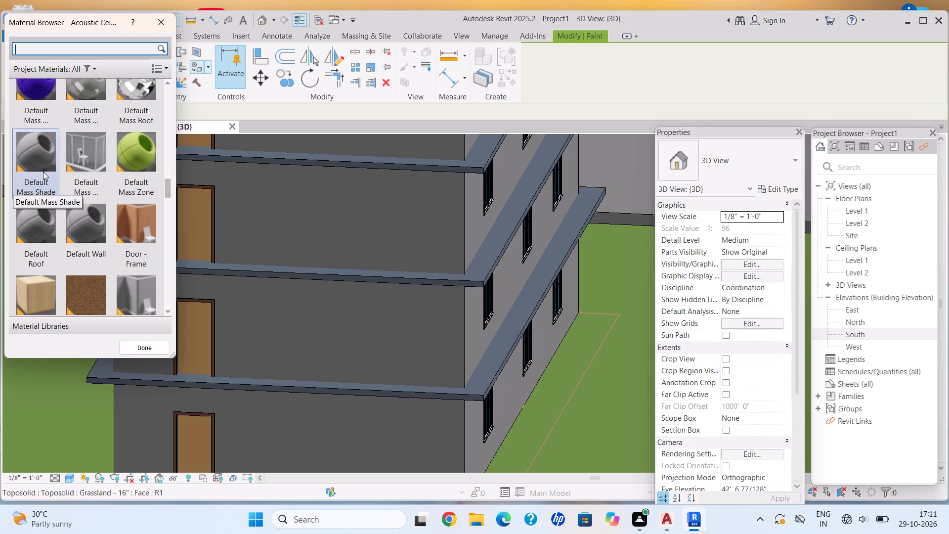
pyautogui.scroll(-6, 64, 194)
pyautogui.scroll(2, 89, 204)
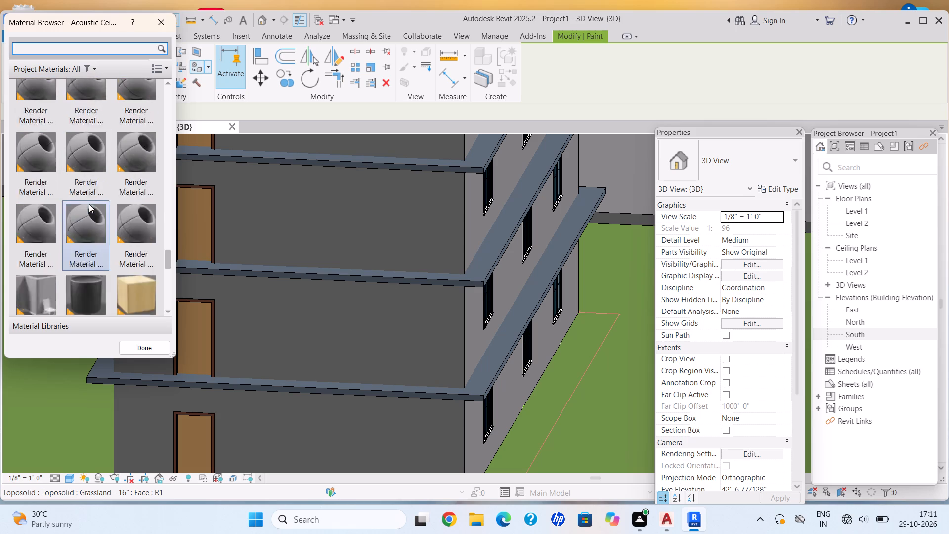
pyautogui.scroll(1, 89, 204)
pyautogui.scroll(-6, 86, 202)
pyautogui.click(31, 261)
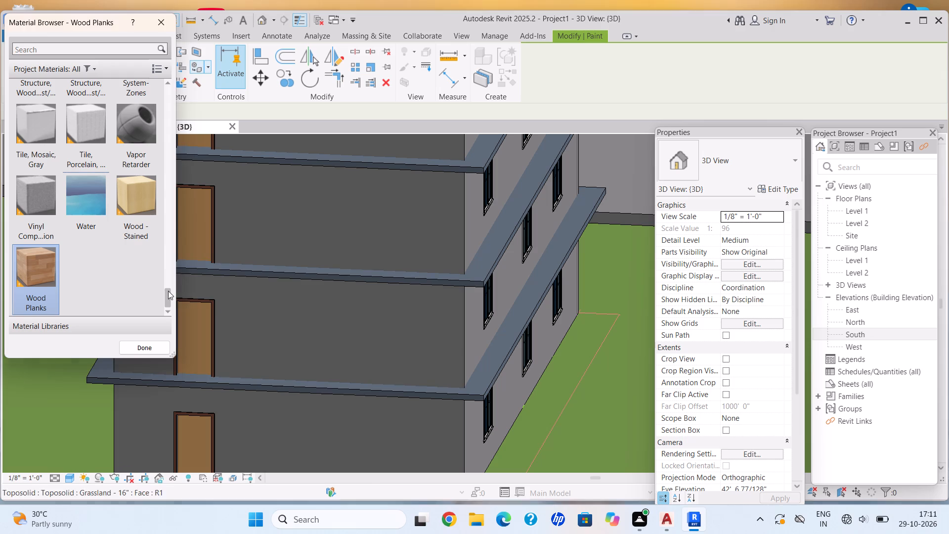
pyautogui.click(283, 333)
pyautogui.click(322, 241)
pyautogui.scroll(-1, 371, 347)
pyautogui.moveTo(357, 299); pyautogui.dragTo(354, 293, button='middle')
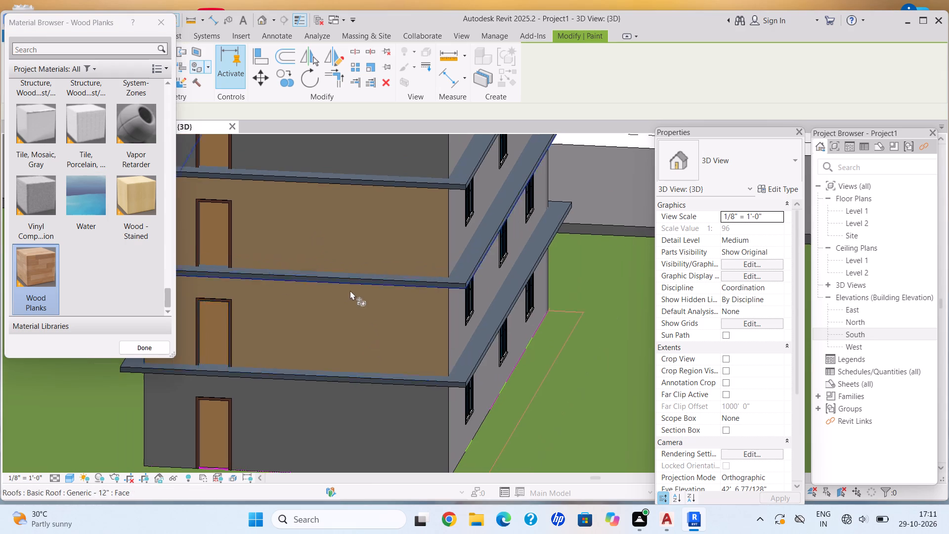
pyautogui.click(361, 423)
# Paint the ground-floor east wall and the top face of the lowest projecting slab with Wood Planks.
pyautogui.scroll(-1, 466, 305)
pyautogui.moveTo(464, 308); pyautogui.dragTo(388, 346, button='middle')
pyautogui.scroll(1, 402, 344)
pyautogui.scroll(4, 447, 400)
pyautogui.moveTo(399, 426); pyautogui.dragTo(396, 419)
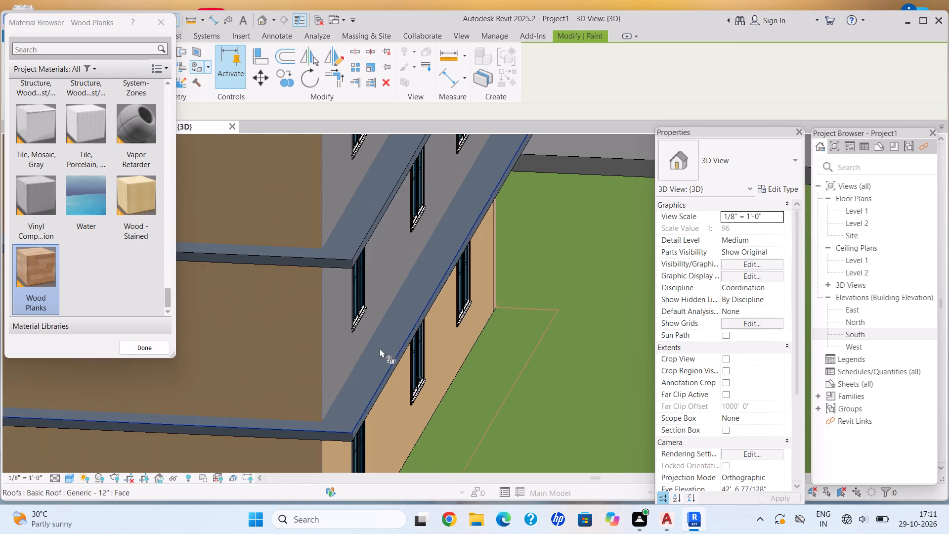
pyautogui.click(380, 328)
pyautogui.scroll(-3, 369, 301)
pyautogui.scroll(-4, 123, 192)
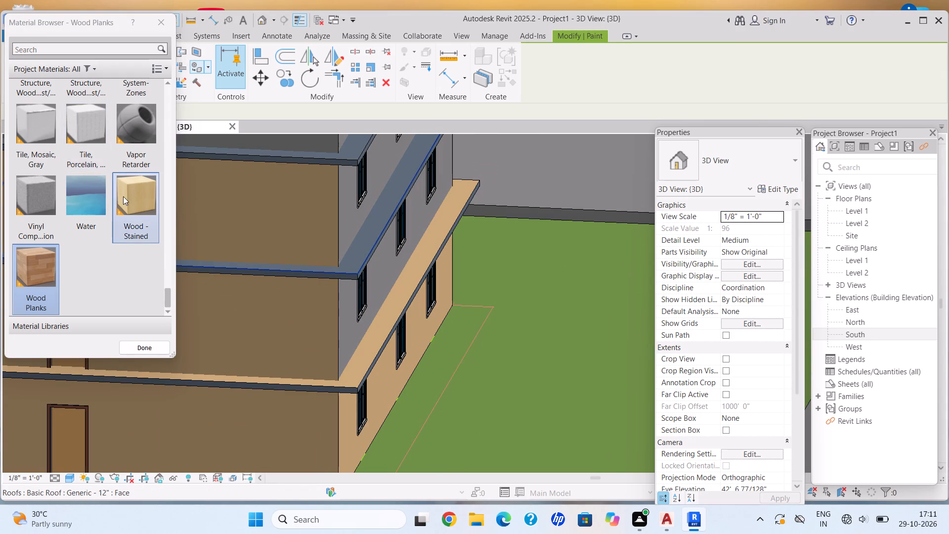
# Repaint the three lower south walls, the lowest slab's top face and the ground-floor east wall with Parking Stripe.
pyautogui.scroll(4, 123, 196)
pyautogui.click(82, 193)
pyautogui.click(277, 225)
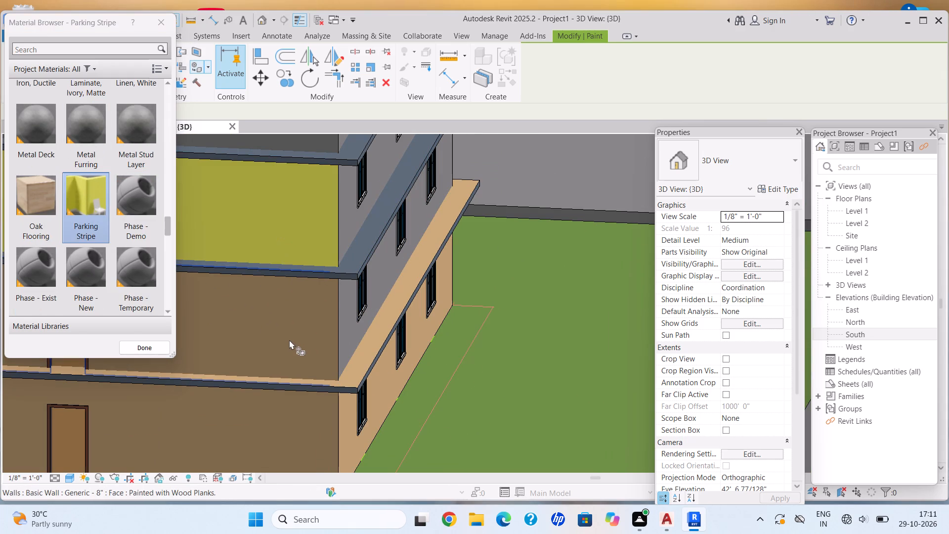
pyautogui.moveTo(289, 335); pyautogui.dragTo(288, 327)
pyautogui.click(281, 388)
pyautogui.click(398, 390)
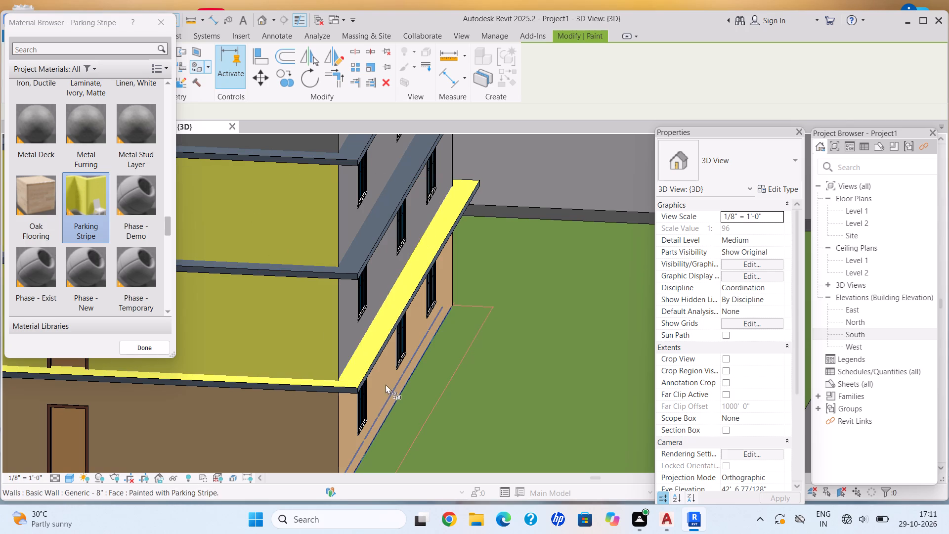
pyautogui.click(386, 387)
pyautogui.moveTo(291, 432); pyautogui.dragTo(293, 424)
# Paint the upper-storey east walls and the top-storey south wall with Parking Stripe.
pyautogui.click(368, 338)
pyautogui.click(355, 334)
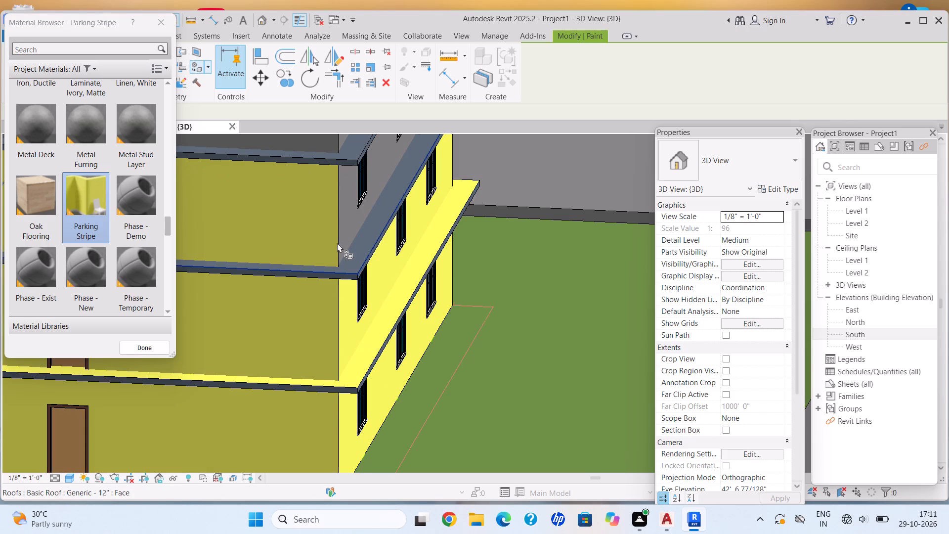
pyautogui.click(351, 204)
pyautogui.moveTo(365, 201); pyautogui.dragTo(365, 206, button='middle')
pyautogui.scroll(-1, 365, 204)
pyautogui.scroll(-3, 368, 269)
pyautogui.moveTo(371, 265); pyautogui.dragTo(343, 378, button='middle')
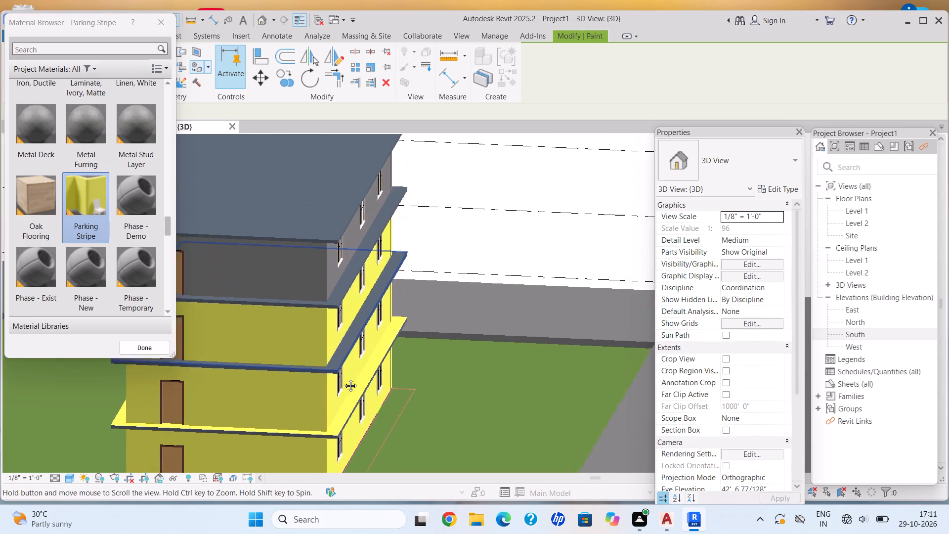
pyautogui.moveTo(343, 378); pyautogui.dragTo(342, 378, button='middle')
pyautogui.scroll(5, 362, 259)
pyautogui.click(349, 257)
pyautogui.click(325, 255)
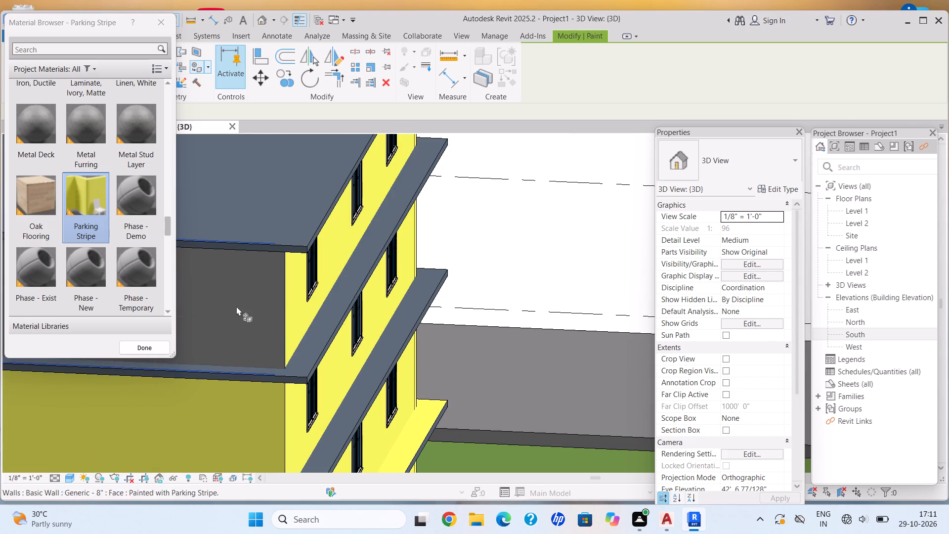
pyautogui.click(236, 306)
pyautogui.scroll(-14, 290, 361)
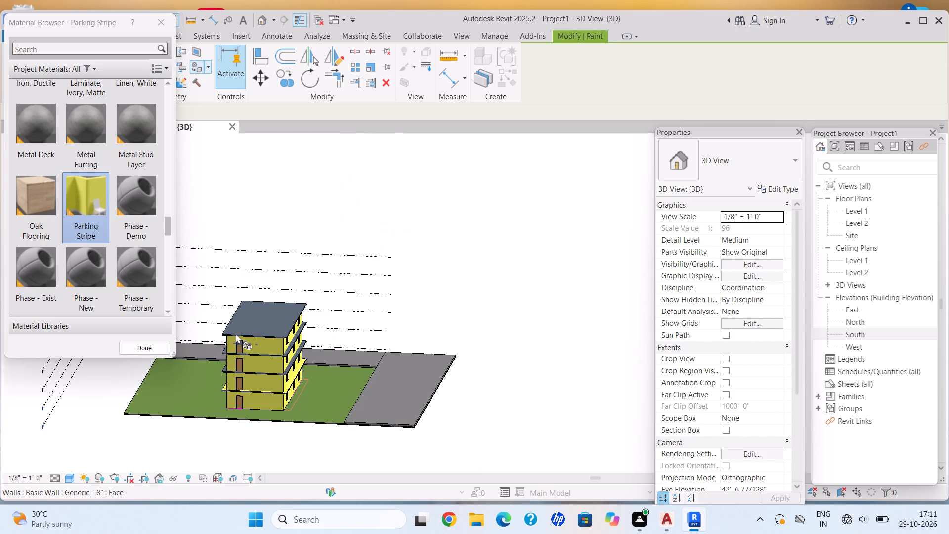
# Paint the west walls of all four storeys with Parking Stripe.
pyautogui.keyDown('shift'); pyautogui.moveTo(385, 291); pyautogui.dragTo(412, 293, button='middle'); pyautogui.keyUp('shift')
pyautogui.keyDown('shift'); pyautogui.moveTo(416, 294); pyautogui.dragTo(464, 298, button='middle'); pyautogui.keyUp('shift')
pyautogui.scroll(1, 198, 360)
pyautogui.keyDown('shift'); pyautogui.moveTo(286, 319); pyautogui.dragTo(412, 317, button='middle'); pyautogui.keyUp('shift')
pyautogui.scroll(10, 189, 370)
pyautogui.click(291, 404)
pyautogui.click(291, 321)
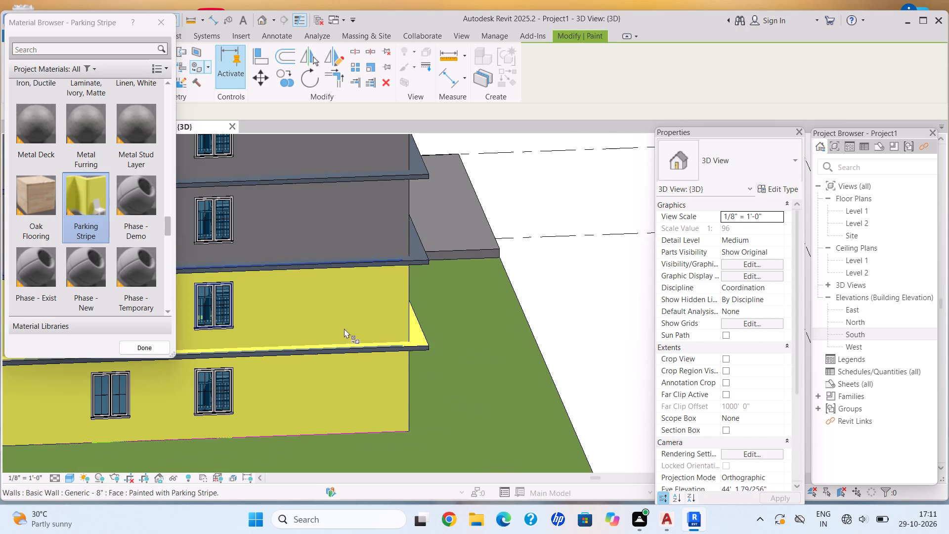
pyautogui.scroll(-3, 340, 329)
pyautogui.middleClick(338, 284)
pyautogui.moveTo(349, 315); pyautogui.dragTo(344, 377, button='middle')
pyautogui.moveTo(341, 386); pyautogui.dragTo(340, 391, button='middle')
pyautogui.click(314, 320)
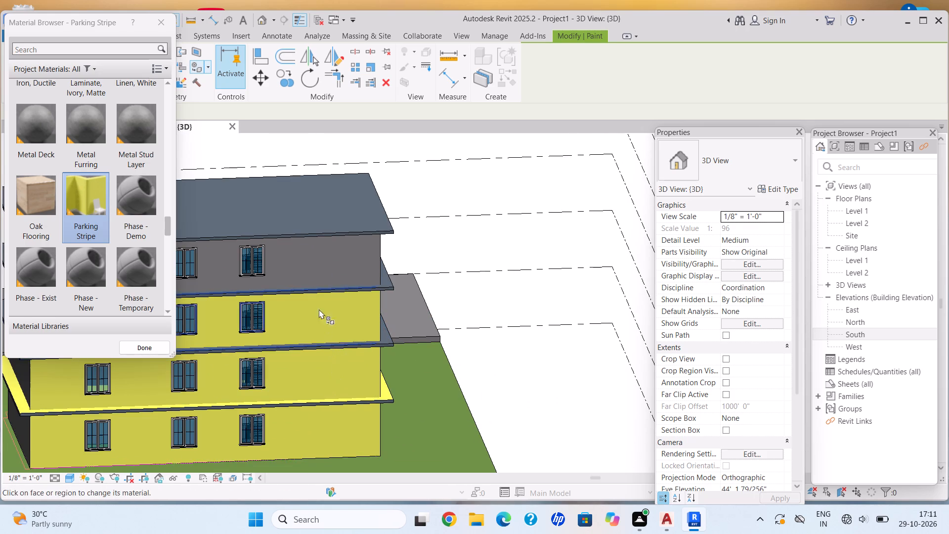
pyautogui.click(337, 262)
# Paint the north walls of all four storeys with Parking Stripe.
pyautogui.scroll(-8, 256, 375)
pyautogui.moveTo(173, 355); pyautogui.dragTo(356, 278, button='middle')
pyautogui.keyDown('shift'); pyautogui.moveTo(449, 286); pyautogui.dragTo(458, 290, button='middle'); pyautogui.keyUp('shift')
pyautogui.moveTo(177, 398); pyautogui.dragTo(185, 379, button='middle')
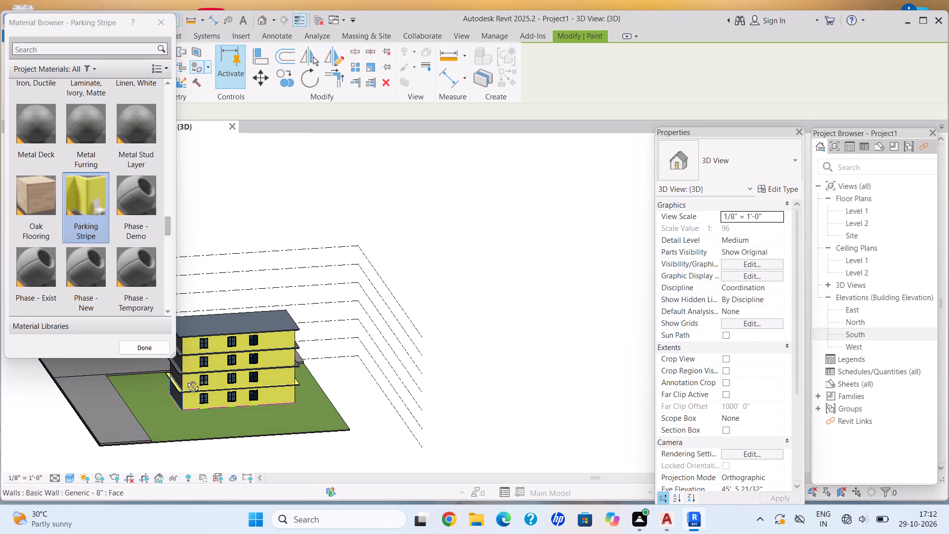
pyautogui.moveTo(185, 379); pyautogui.dragTo(265, 339, button='middle')
pyautogui.keyDown('shift'); pyautogui.moveTo(289, 333); pyautogui.dragTo(393, 342, button='middle'); pyautogui.keyUp('shift')
pyautogui.scroll(5, 211, 423)
pyautogui.scroll(5, 257, 407)
pyautogui.click(261, 403)
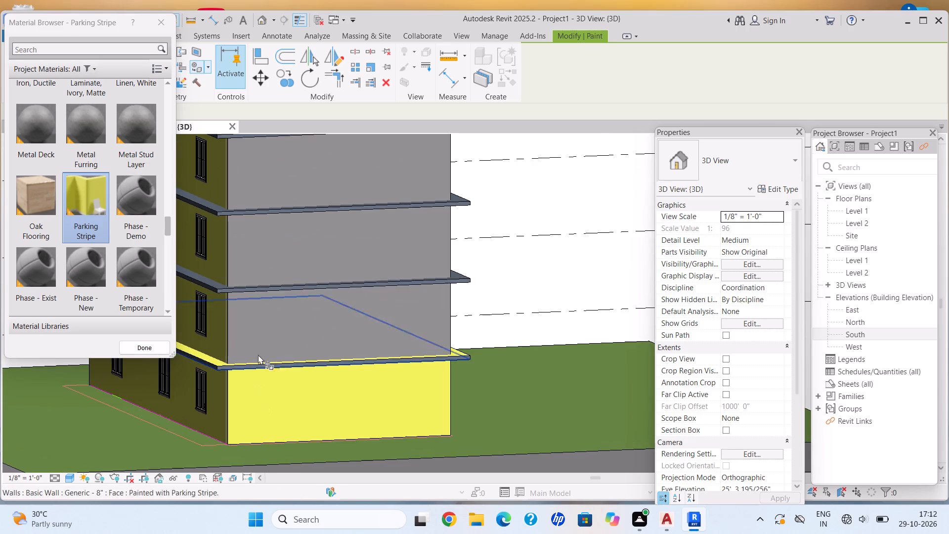
pyautogui.click(263, 330)
pyautogui.scroll(-5, 265, 307)
pyautogui.moveTo(282, 270); pyautogui.dragTo(290, 302, button='middle')
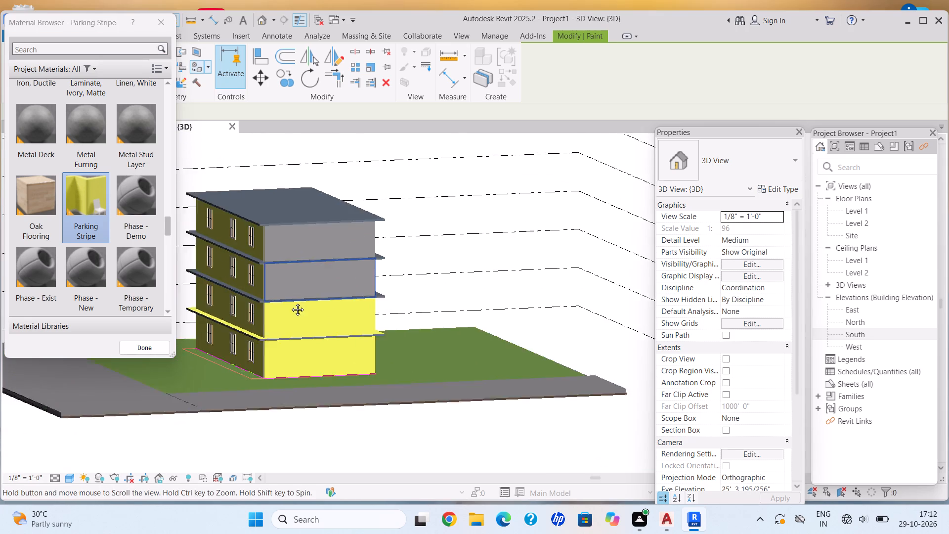
pyautogui.moveTo(290, 302); pyautogui.dragTo(251, 397, button='middle')
pyautogui.scroll(6, 244, 388)
pyautogui.click(238, 413)
pyautogui.click(240, 322)
pyautogui.scroll(-7, 236, 358)
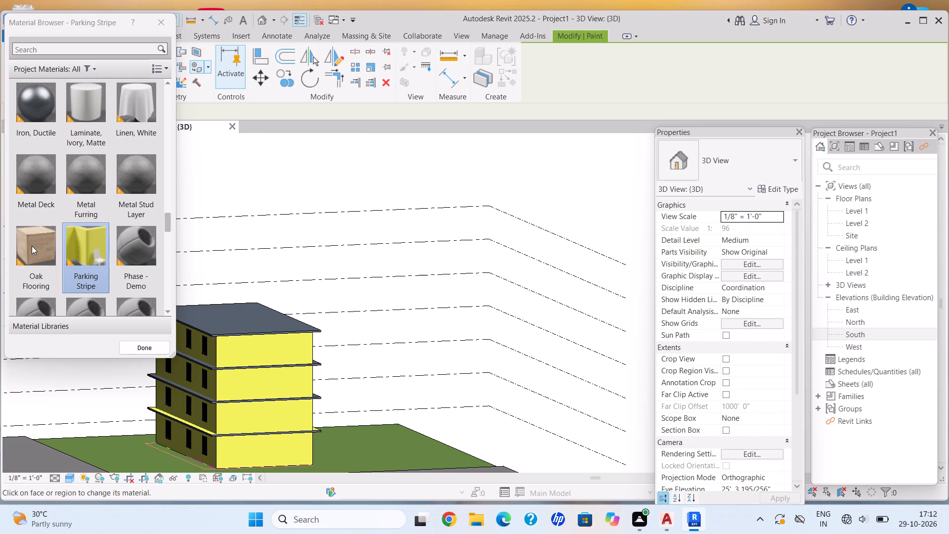
# Look through the project materials for a finish suitable for the projecting slabs and roof.
pyautogui.scroll(2, 65, 254)
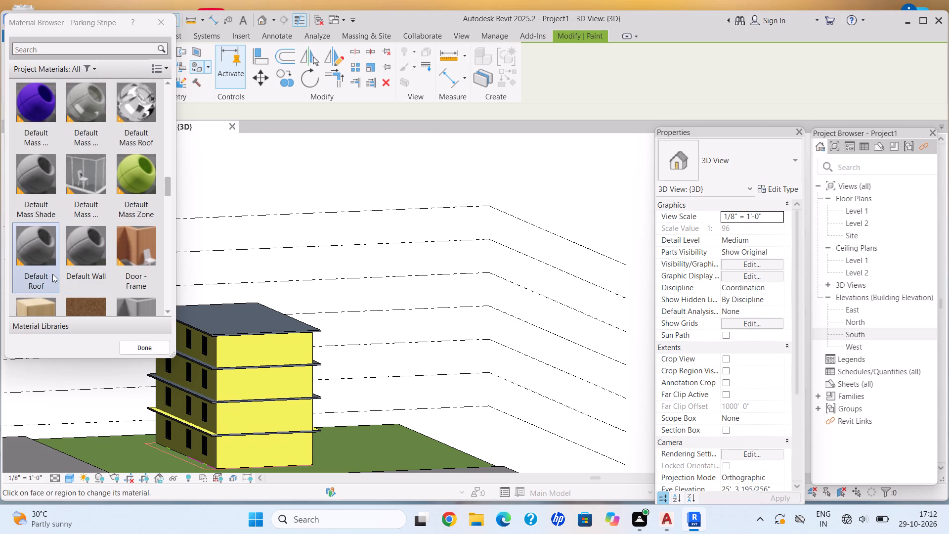
pyautogui.scroll(-1, 52, 275)
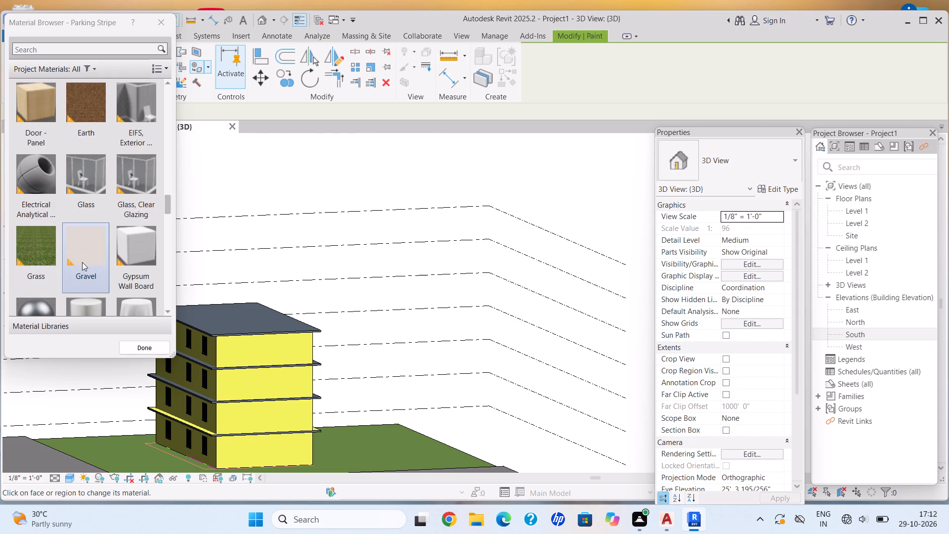
pyautogui.scroll(4, 84, 260)
pyautogui.scroll(-1, 122, 235)
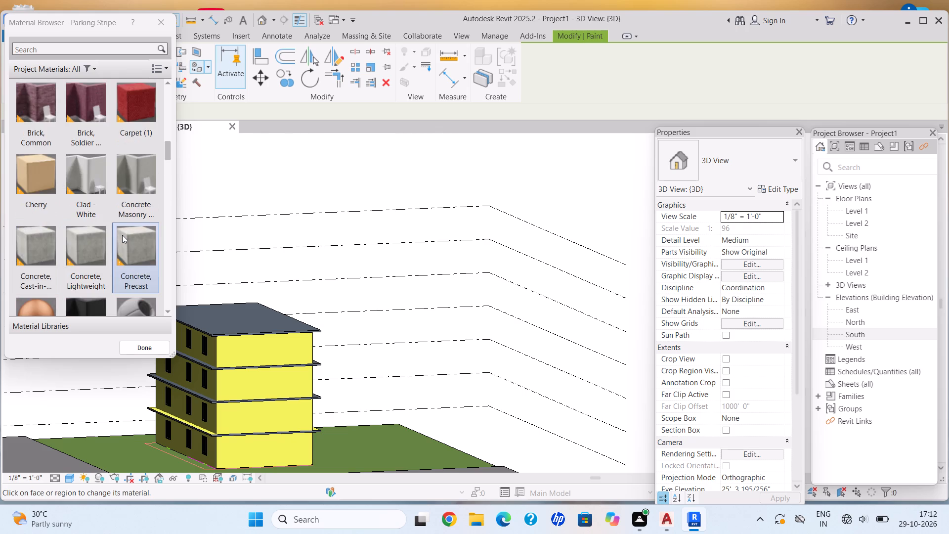
pyautogui.scroll(2, 122, 235)
pyautogui.scroll(-1, 122, 235)
pyautogui.scroll(4, 122, 235)
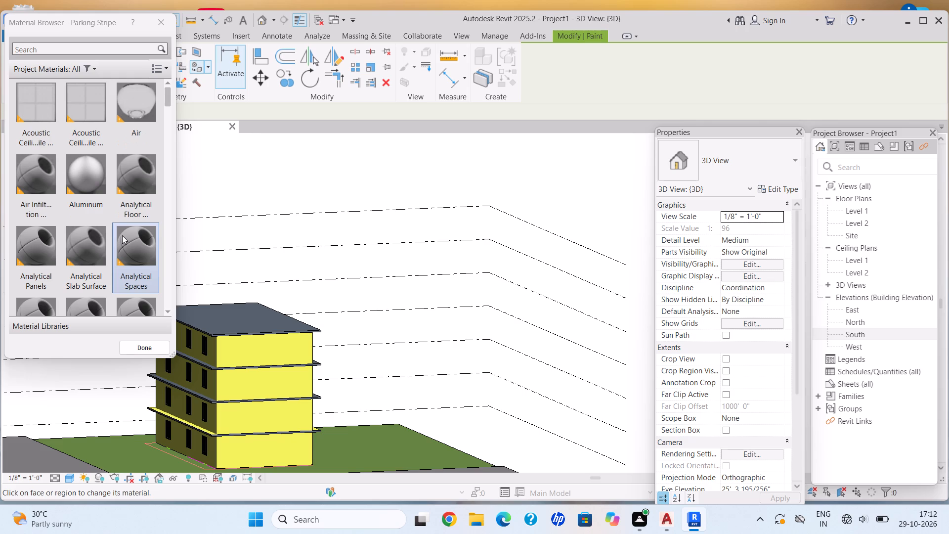
pyautogui.scroll(-5, 123, 237)
pyautogui.scroll(1, 123, 238)
pyautogui.scroll(-1, 123, 238)
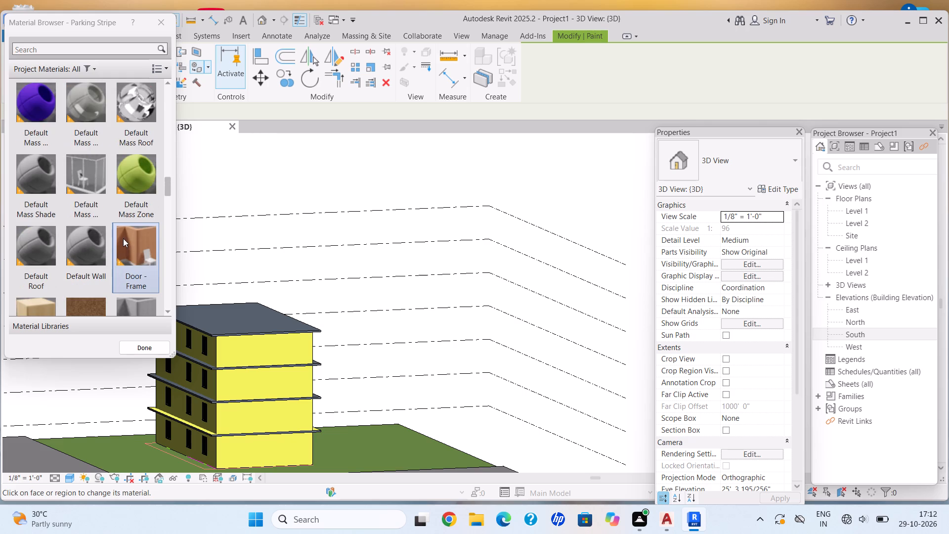
pyautogui.scroll(-2, 123, 238)
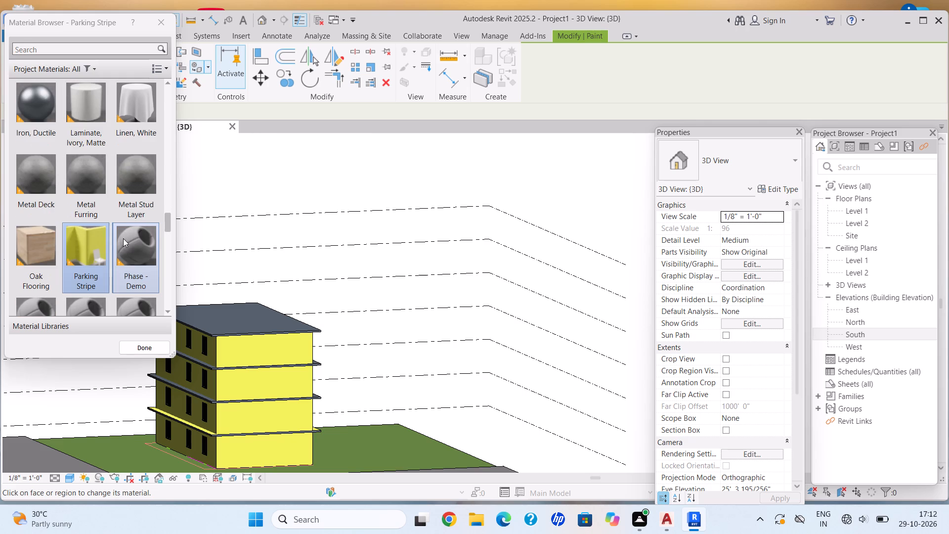
pyautogui.scroll(-3, 123, 238)
pyautogui.scroll(2, 123, 238)
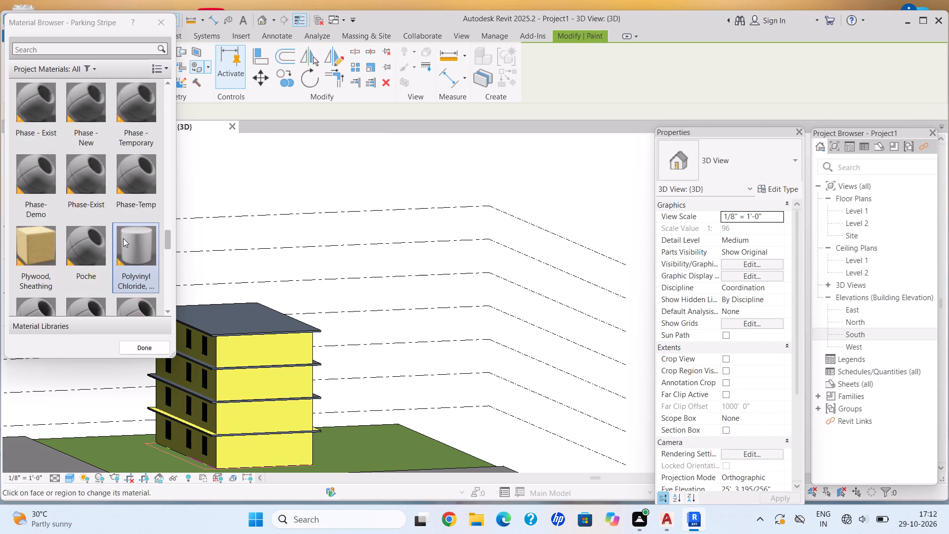
pyautogui.scroll(2, 123, 238)
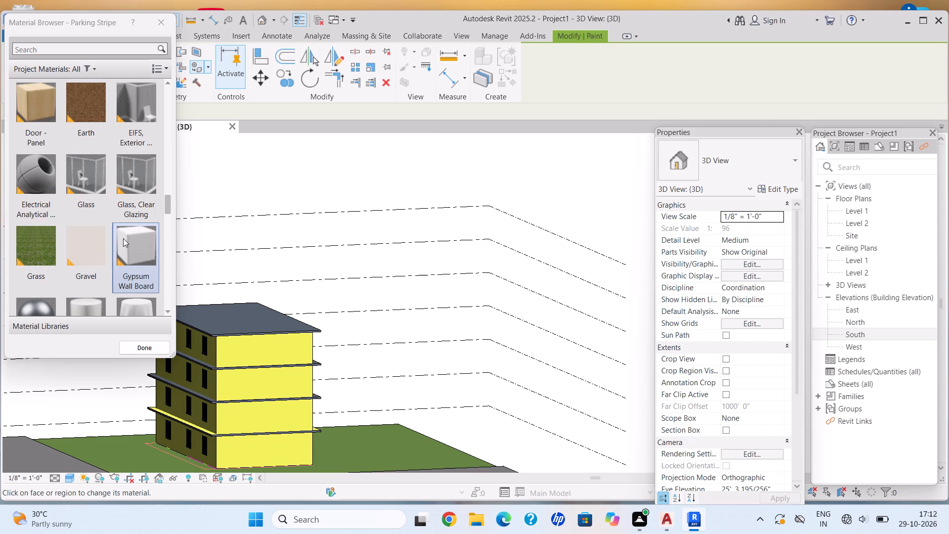
pyautogui.scroll(3, 123, 238)
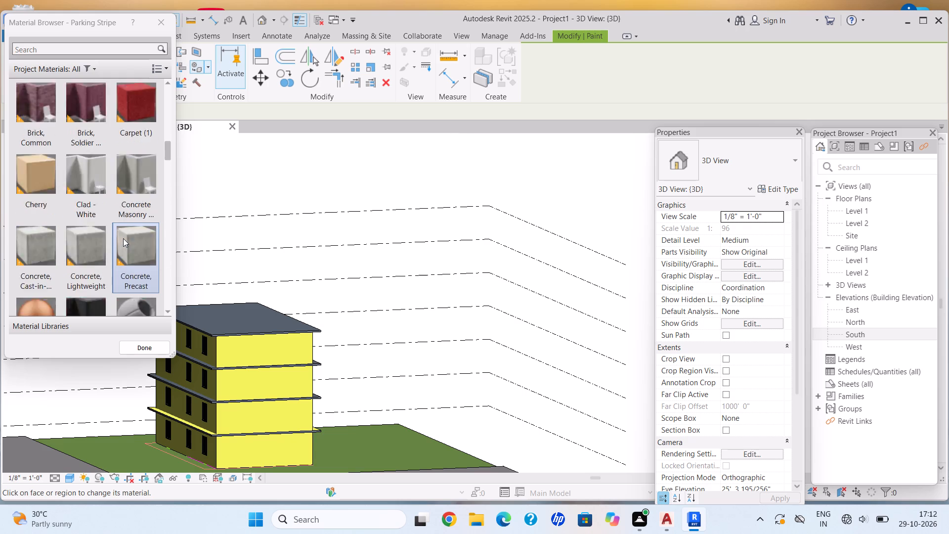
pyautogui.scroll(6, 123, 238)
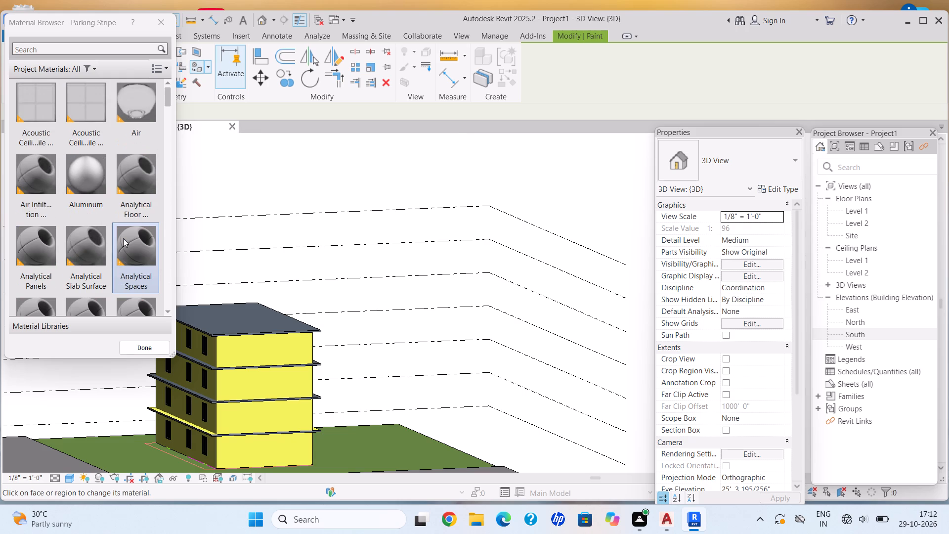
pyautogui.scroll(-3, 123, 238)
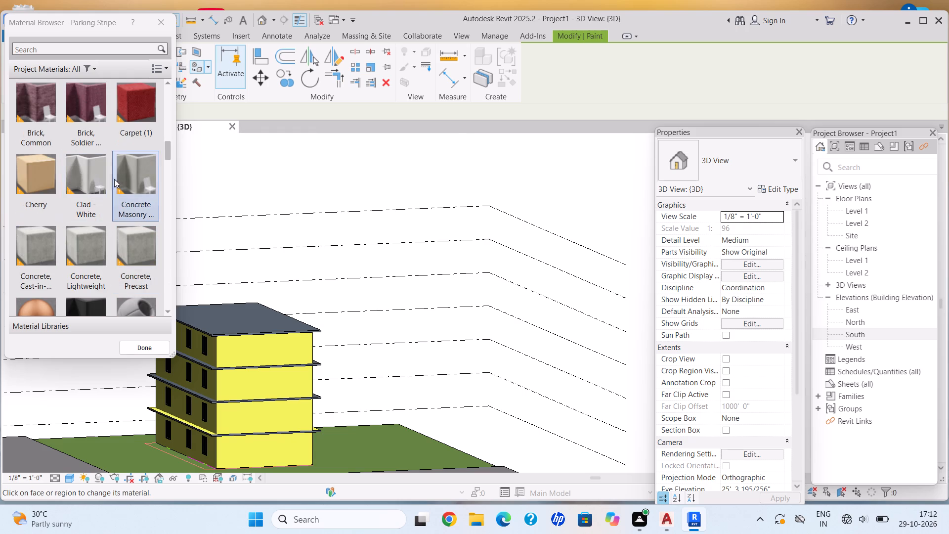
# Paint the second-lowest projecting slab's top face and its west and north edges with Clad - White.
pyautogui.click(86, 174)
pyautogui.scroll(18, 254, 409)
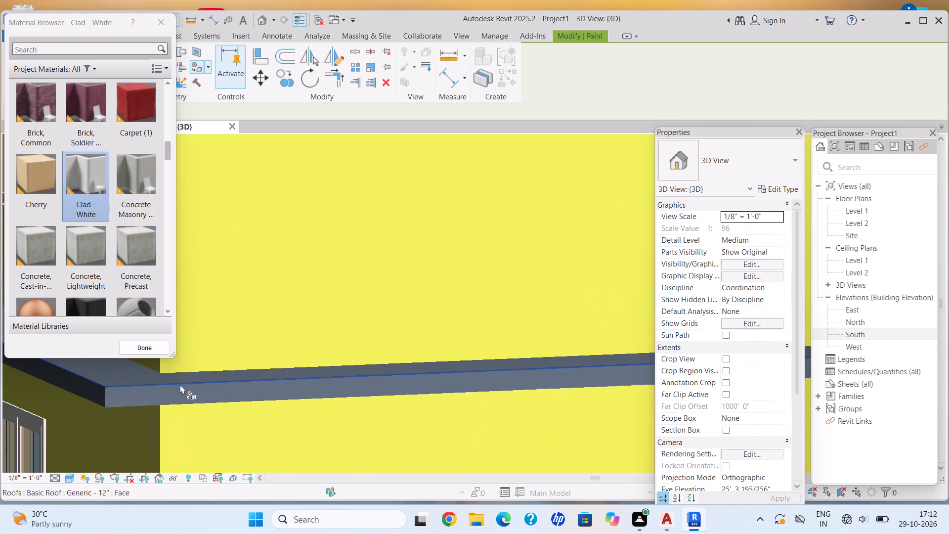
pyautogui.click(178, 379)
pyautogui.click(125, 397)
pyautogui.click(102, 391)
pyautogui.scroll(-6, 231, 431)
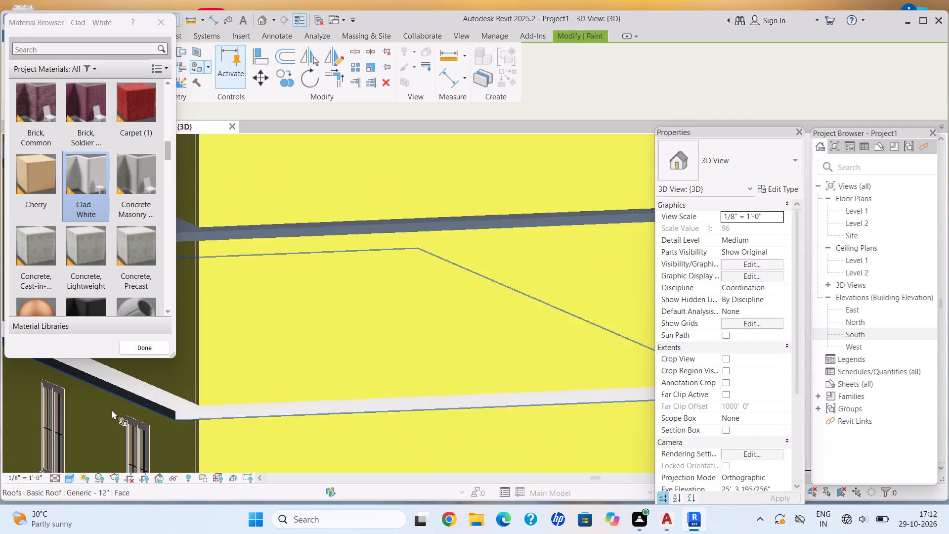
pyautogui.scroll(11, 106, 412)
pyautogui.click(301, 398)
# Paint the third projecting slab's west edge, north edge and top face with Clad - White.
pyautogui.scroll(-15, 304, 404)
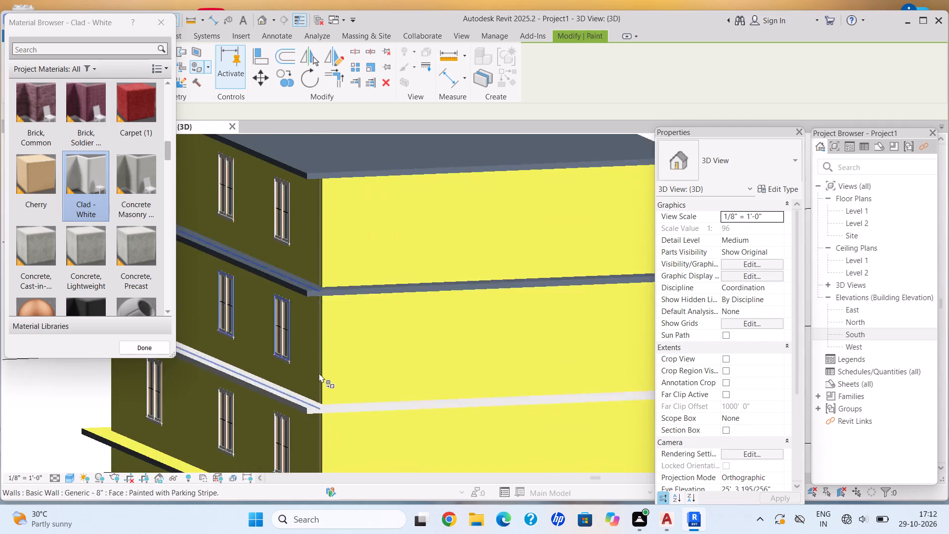
pyautogui.scroll(-3, 319, 373)
pyautogui.moveTo(329, 368); pyautogui.dragTo(321, 427, button='middle')
pyautogui.scroll(20, 297, 380)
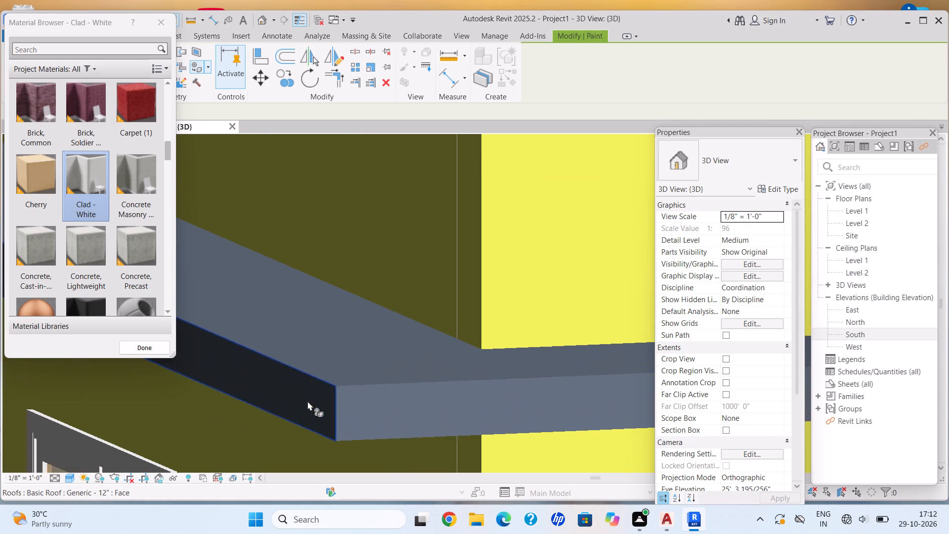
pyautogui.click(356, 402)
pyautogui.click(310, 407)
pyautogui.click(327, 376)
# Paint the roof's west edge, north edge and top face with Clad - White.
pyautogui.scroll(-11, 354, 409)
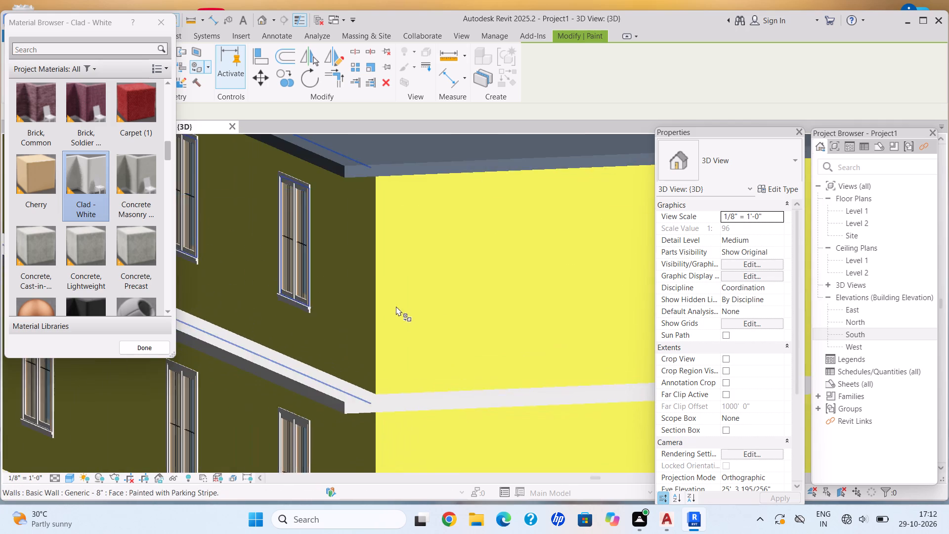
pyautogui.moveTo(407, 340); pyautogui.dragTo(397, 398, button='middle')
pyautogui.moveTo(393, 403); pyautogui.dragTo(382, 411, button='middle')
pyautogui.scroll(9, 281, 260)
pyautogui.scroll(1, 355, 218)
pyautogui.click(401, 217)
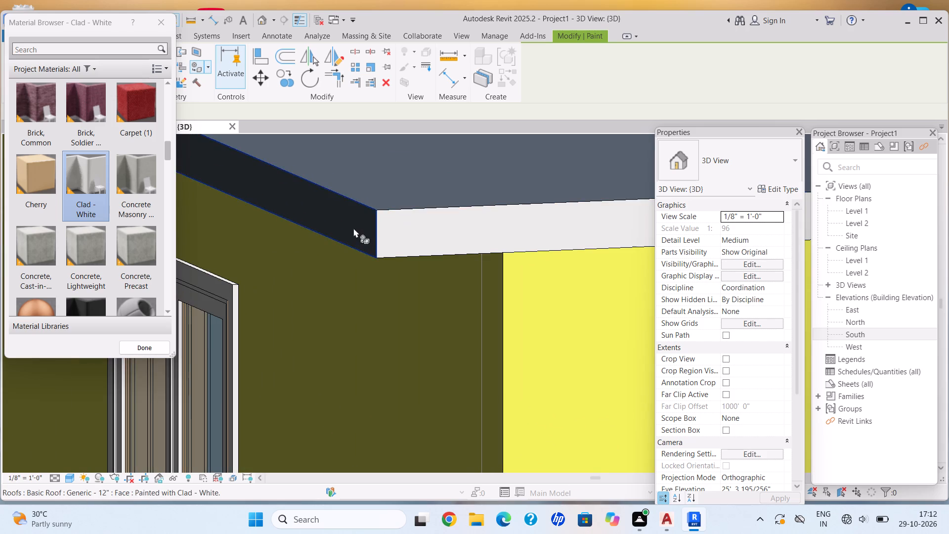
pyautogui.click(355, 225)
pyautogui.click(376, 194)
# Paint the lowest projecting slab's west and north edges with Clad - White.
pyautogui.scroll(-15, 389, 314)
pyautogui.moveTo(436, 344); pyautogui.dragTo(417, 318, button='middle')
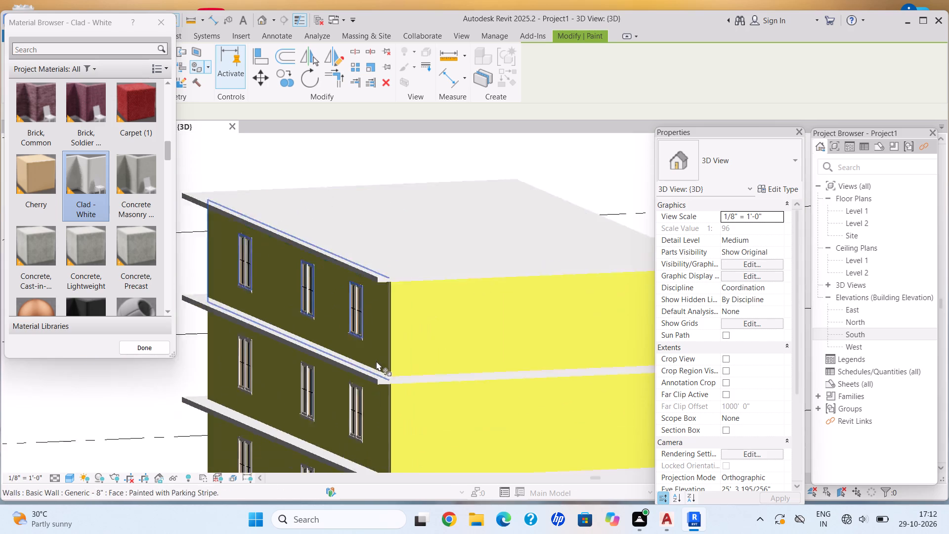
pyautogui.scroll(-4, 376, 361)
pyautogui.moveTo(375, 358); pyautogui.dragTo(298, 154, button='middle')
pyautogui.scroll(12, 302, 320)
pyautogui.click(311, 315)
pyautogui.click(274, 309)
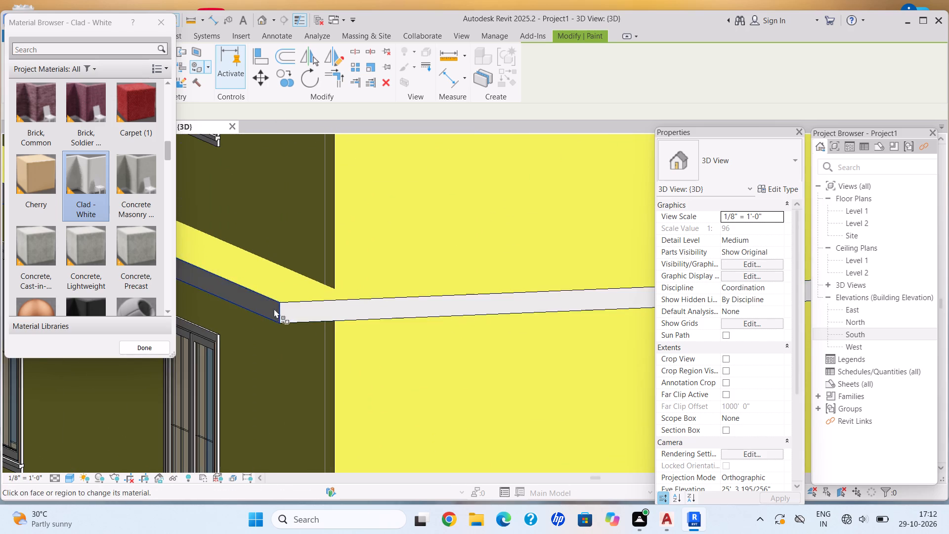
# Paint the south edges of the two lower projecting slabs, on the other windowed side, with Clad - White.
pyautogui.scroll(-17, 318, 315)
pyautogui.keyDown('shift'); pyautogui.moveTo(489, 302); pyautogui.dragTo(416, 300, button='middle'); pyautogui.keyUp('shift')
pyautogui.keyDown('shift'); pyautogui.moveTo(410, 302); pyautogui.dragTo(378, 310, button='middle'); pyautogui.keyUp('shift')
pyautogui.keyDown('shift'); pyautogui.scroll(5, 379, 310); pyautogui.keyUp('shift')
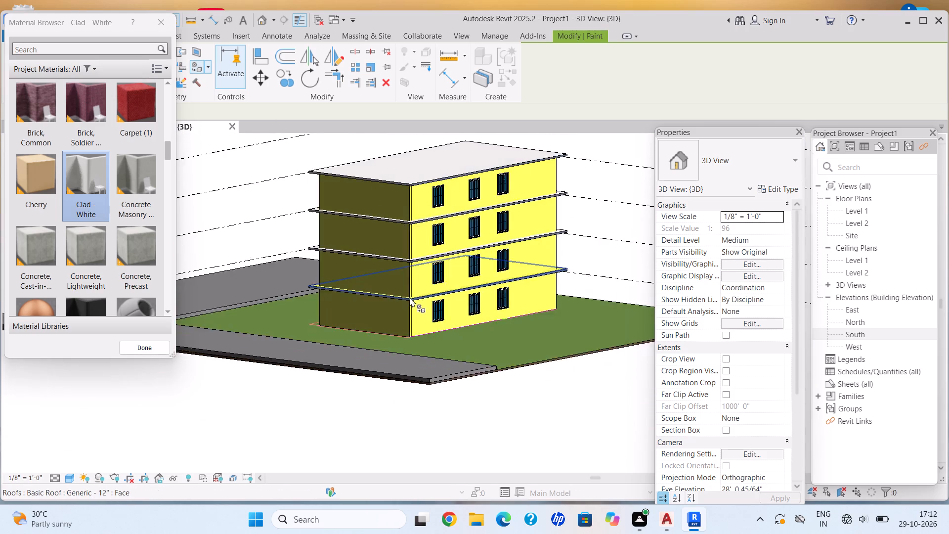
pyautogui.keyDown('shift'); pyautogui.scroll(12, 410, 297); pyautogui.keyUp('shift')
pyautogui.click(422, 298)
pyautogui.scroll(-9, 420, 322)
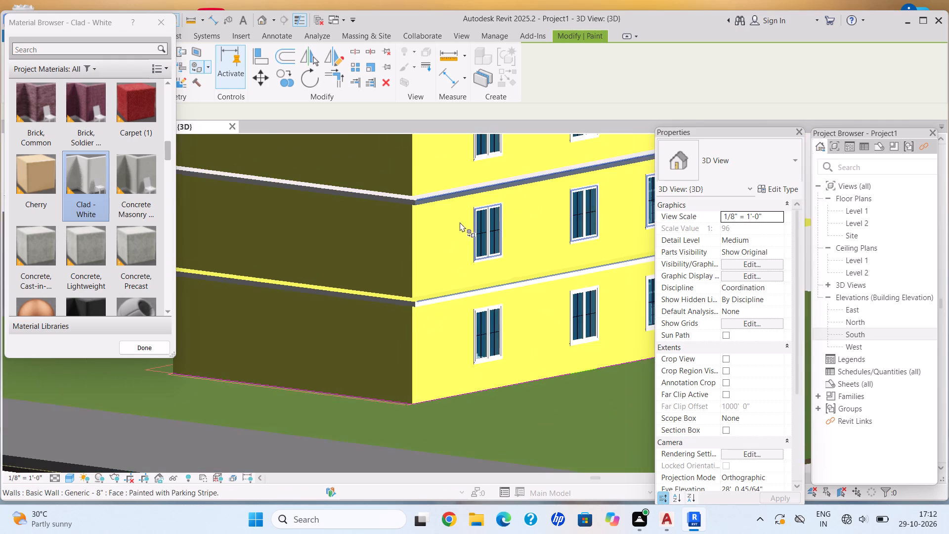
pyautogui.moveTo(464, 242); pyautogui.dragTo(435, 342, button='middle')
pyautogui.scroll(10, 416, 288)
pyautogui.click(403, 315)
# Paint the south edges of the third projecting slab and the roof with Clad - White.
pyautogui.scroll(-6, 403, 311)
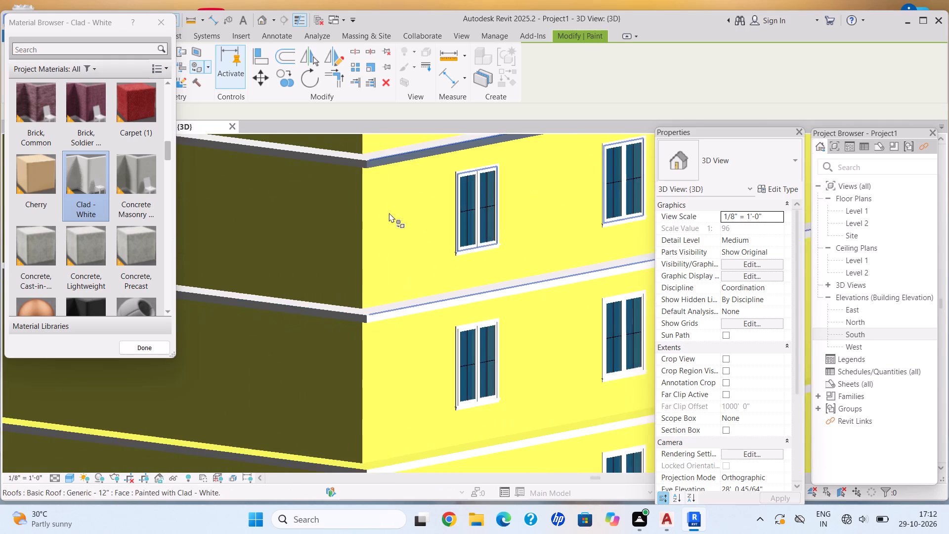
pyautogui.scroll(-2, 389, 213)
pyautogui.moveTo(409, 328); pyautogui.dragTo(398, 381, button='middle')
pyautogui.scroll(14, 362, 223)
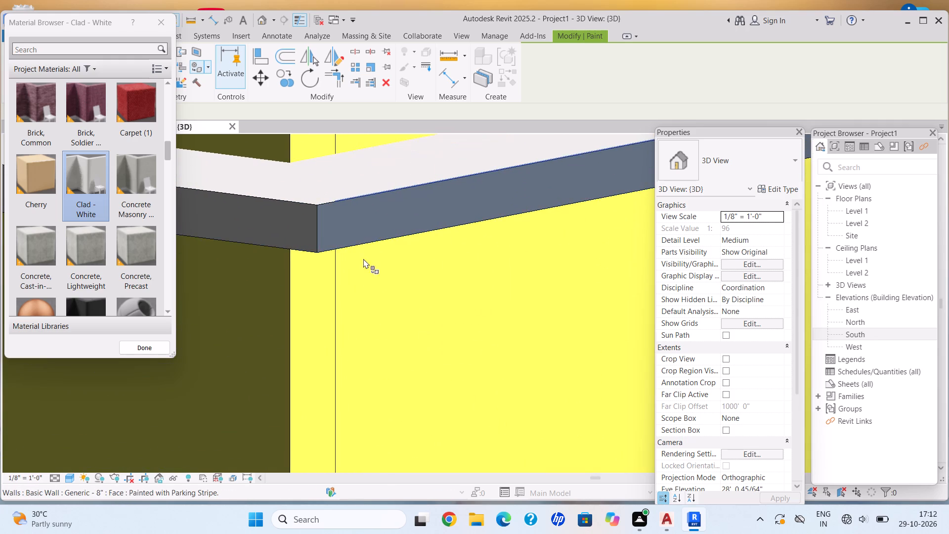
pyautogui.click(357, 226)
pyautogui.scroll(-19, 373, 337)
pyautogui.moveTo(374, 360); pyautogui.dragTo(370, 371, button='middle')
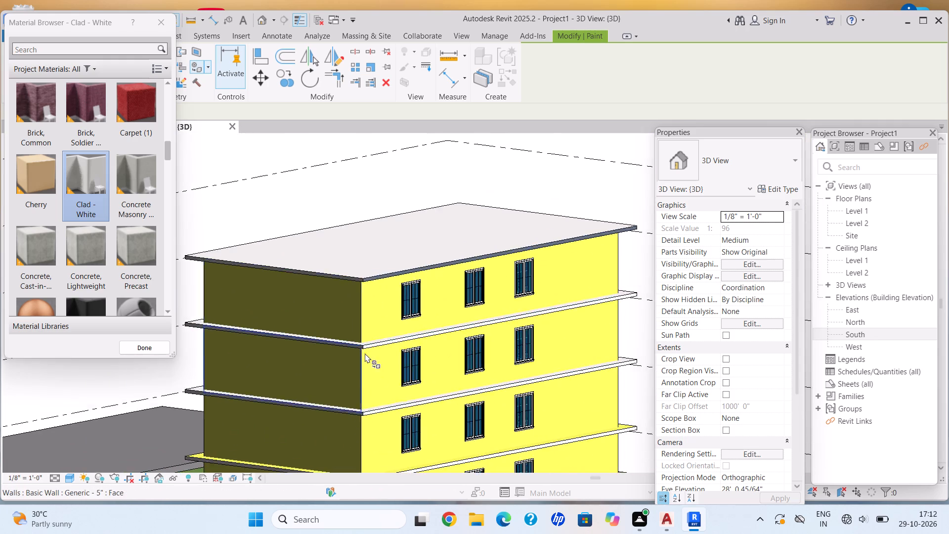
pyautogui.scroll(15, 368, 310)
pyautogui.scroll(3, 373, 218)
pyautogui.click(370, 218)
# Paint the east edges of the two lower projecting slabs, on the door side, with Clad - White.
pyautogui.scroll(-2, 343, 377)
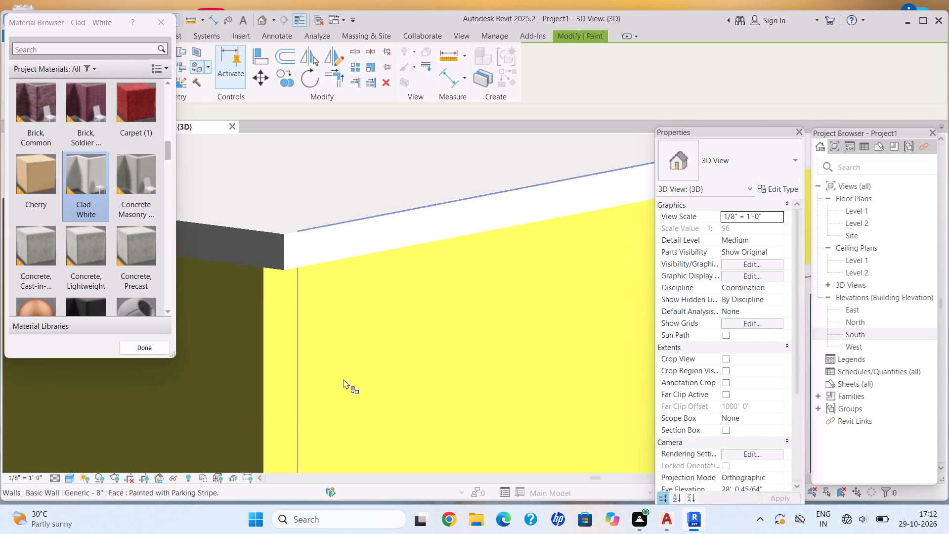
pyautogui.scroll(-17, 344, 379)
pyautogui.moveTo(363, 379); pyautogui.dragTo(311, 289, button='middle')
pyautogui.scroll(-4, 324, 309)
pyautogui.keyDown('shift'); pyautogui.middleClick(430, 403); pyautogui.keyUp('shift')
pyautogui.keyDown('shift'); pyautogui.moveTo(366, 425); pyautogui.dragTo(291, 425, button='middle'); pyautogui.keyUp('shift')
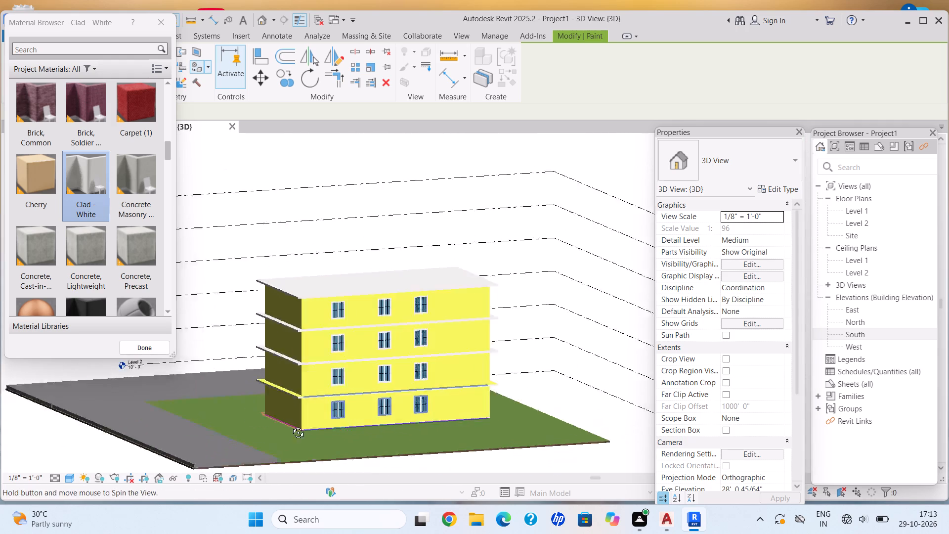
pyautogui.keyDown('shift'); pyautogui.moveTo(291, 425); pyautogui.dragTo(282, 425, button='middle'); pyautogui.keyUp('shift')
pyautogui.keyDown('shift'); pyautogui.middleClick(276, 425); pyautogui.keyUp('shift')
pyautogui.keyDown('shift'); pyautogui.moveTo(424, 411); pyautogui.dragTo(287, 405, button='middle'); pyautogui.keyUp('shift')
pyautogui.scroll(10, 451, 410)
pyautogui.moveTo(284, 440); pyautogui.dragTo(257, 446, button='middle')
pyautogui.scroll(1, 253, 447)
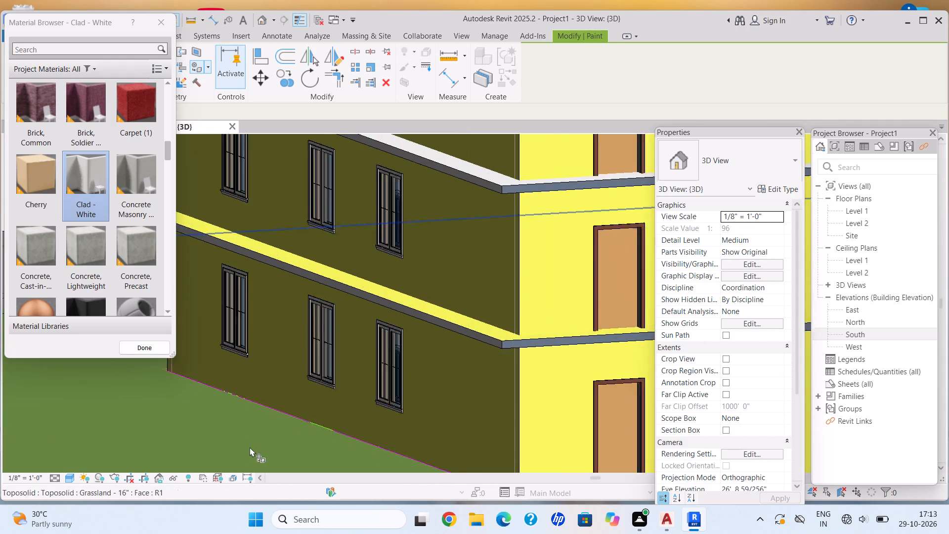
pyautogui.scroll(3, 250, 447)
pyautogui.moveTo(586, 338); pyautogui.dragTo(365, 398, button='middle')
pyautogui.scroll(10, 350, 381)
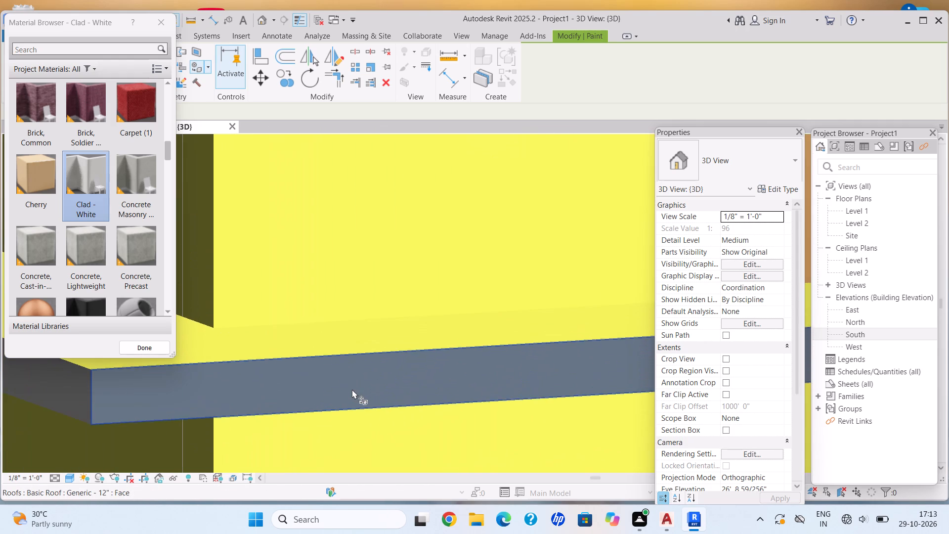
pyautogui.click(352, 389)
pyautogui.scroll(-16, 358, 428)
pyautogui.moveTo(355, 353); pyautogui.dragTo(323, 444, button='middle')
pyautogui.scroll(4, 316, 387)
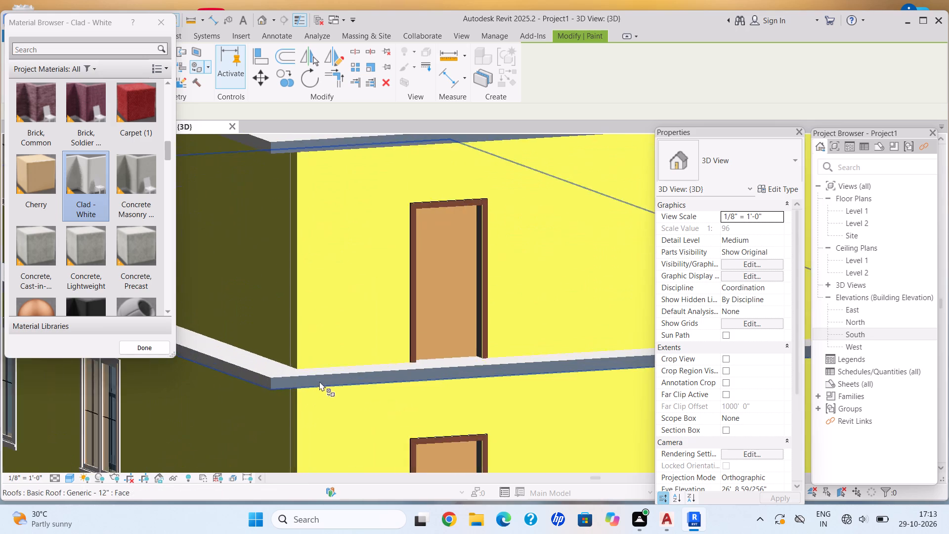
pyautogui.scroll(7, 319, 381)
pyautogui.click(329, 374)
# Paint the east edges of the third projecting slab and the roof with Clad - White, and finish painting.
pyautogui.scroll(-11, 349, 440)
pyautogui.moveTo(361, 311); pyautogui.dragTo(346, 405, button='middle')
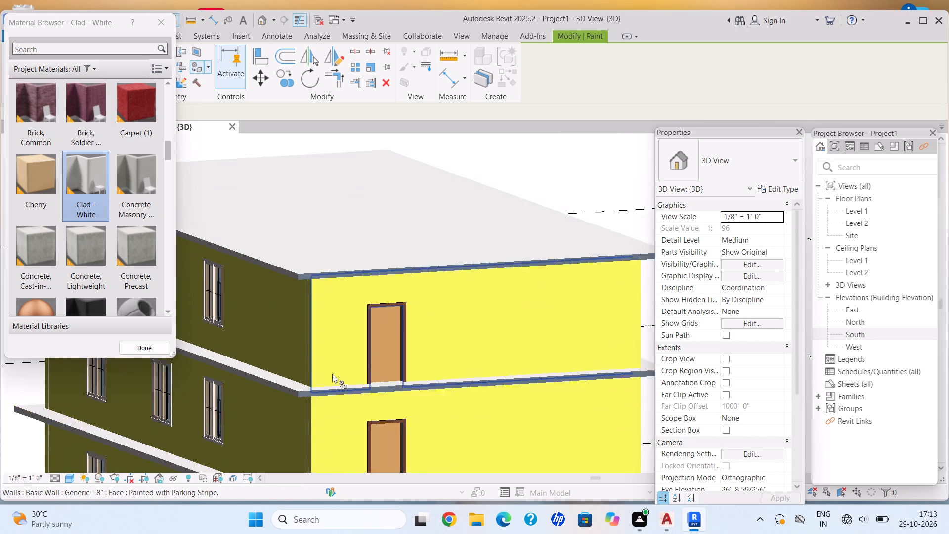
pyautogui.scroll(13, 332, 372)
pyautogui.click(341, 419)
pyautogui.scroll(-10, 343, 409)
pyautogui.moveTo(301, 318); pyautogui.dragTo(301, 356, button='middle')
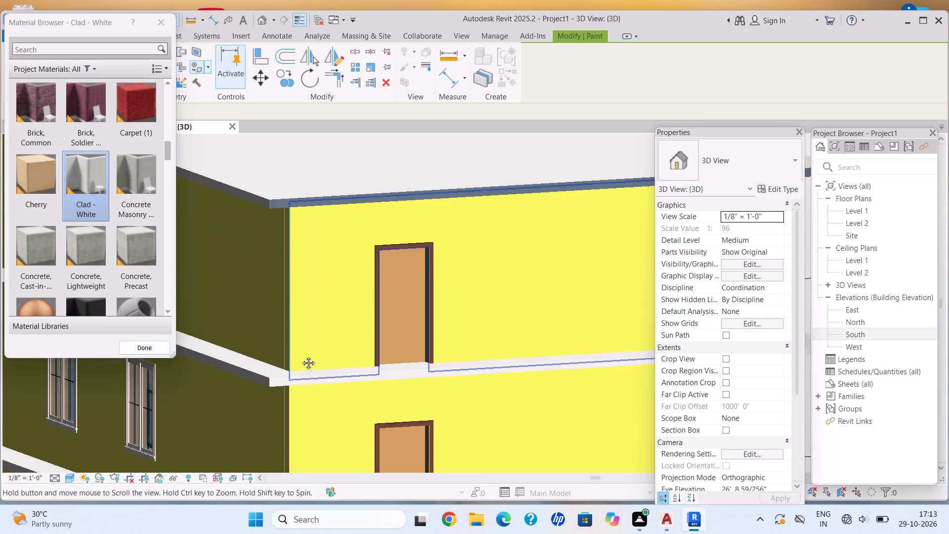
pyautogui.moveTo(301, 356); pyautogui.dragTo(282, 452, button='middle')
pyautogui.scroll(9, 268, 340)
pyautogui.click(293, 333)
pyautogui.scroll(-20, 336, 410)
pyautogui.scroll(-3, 336, 410)
pyautogui.moveTo(343, 403); pyautogui.dragTo(315, 294, button='middle')
pyautogui.keyDown('shift'); pyautogui.moveTo(349, 369); pyautogui.dragTo(264, 387, button='middle'); pyautogui.keyUp('shift')
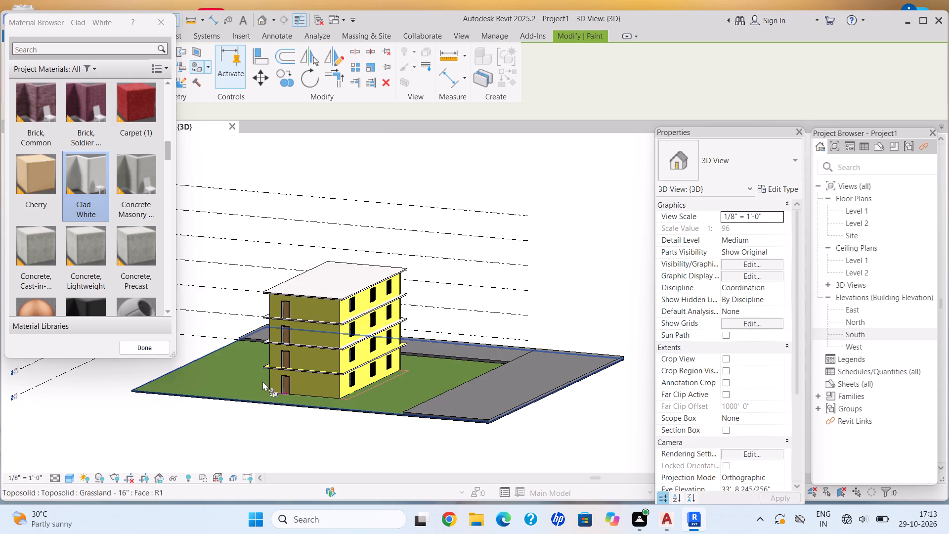
pyautogui.keyDown('shift'); pyautogui.moveTo(263, 381); pyautogui.dragTo(293, 366, button='middle'); pyautogui.keyUp('shift')
pyautogui.keyDown('shift'); pyautogui.middleClick(301, 367); pyautogui.keyUp('shift')
pyautogui.scroll(3, 312, 379)
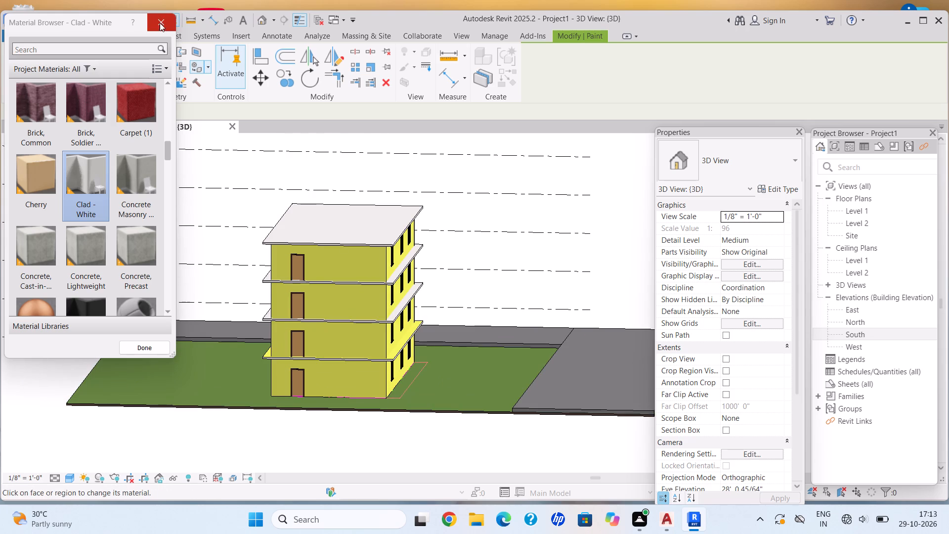
pyautogui.click(158, 16)
# Sketch a rectangular railing path on Level 1 around the house's outer wall corners, offset 2' outward, and finish the railing.
pyautogui.click(53, 39)
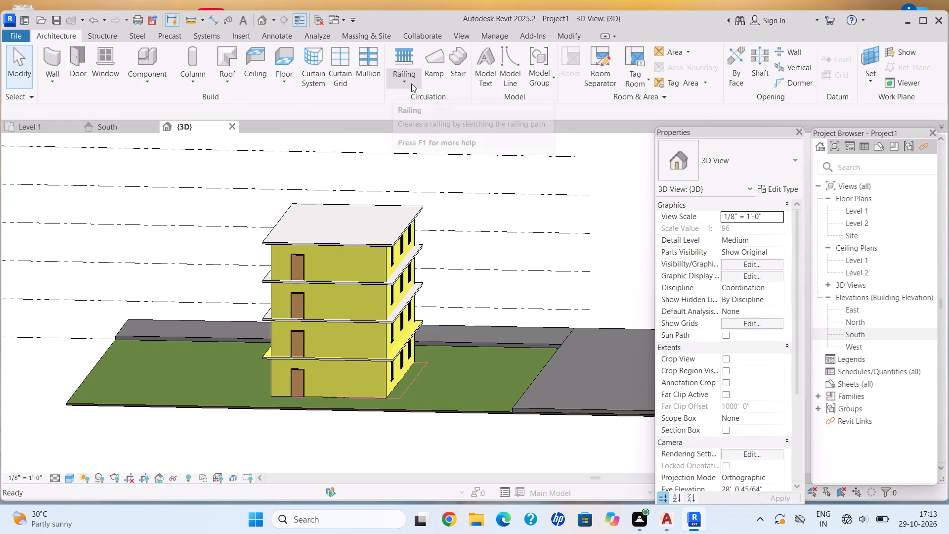
pyautogui.click(406, 84)
pyautogui.click(419, 99)
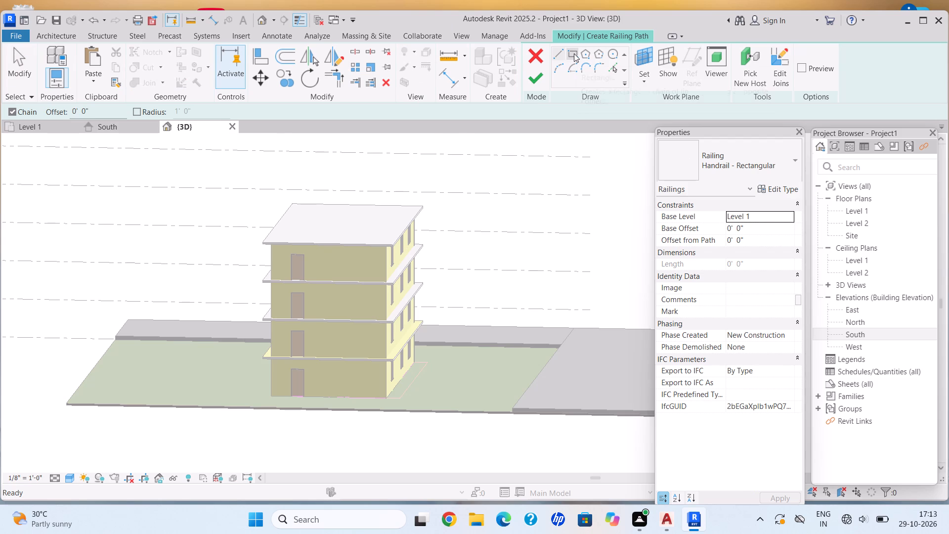
pyautogui.scroll(-4, 523, 207)
pyautogui.moveTo(524, 210); pyautogui.dragTo(477, 220, button='middle')
pyautogui.scroll(4, 393, 245)
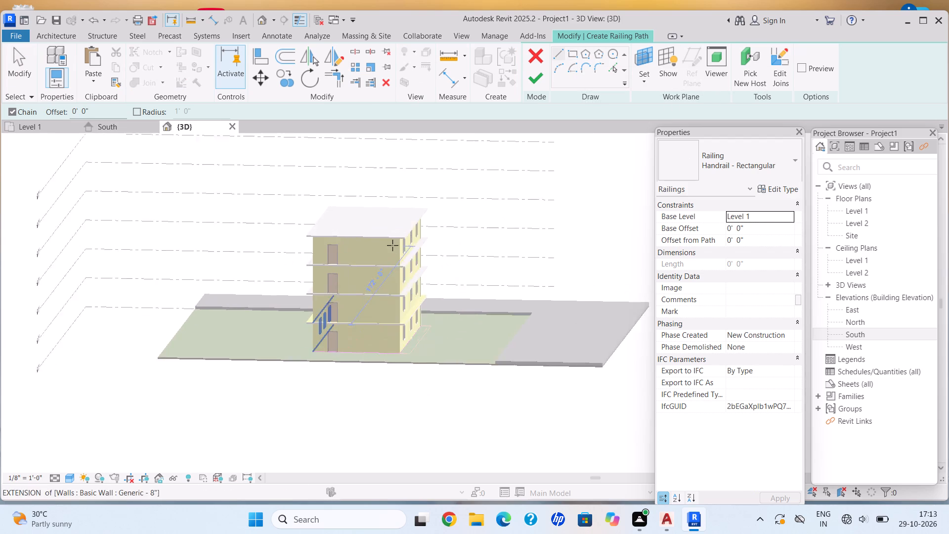
pyautogui.click(573, 51)
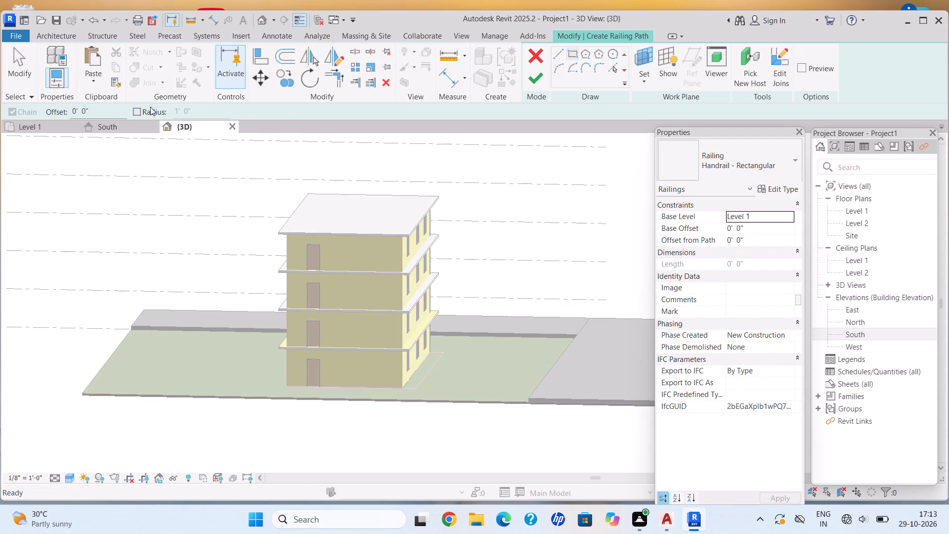
pyautogui.click(114, 111)
pyautogui.press('BackSpace')
pyautogui.press('BackSpace')
pyautogui.press('BackSpace')
pyautogui.press('BackSpace')
pyautogui.press('BackSpace')
pyautogui.press('BackSpace')
pyautogui.press('BackSpace')
pyautogui.write("2'")
pyautogui.press('Return')
pyautogui.click(36, 124)
pyautogui.scroll(6, 257, 169)
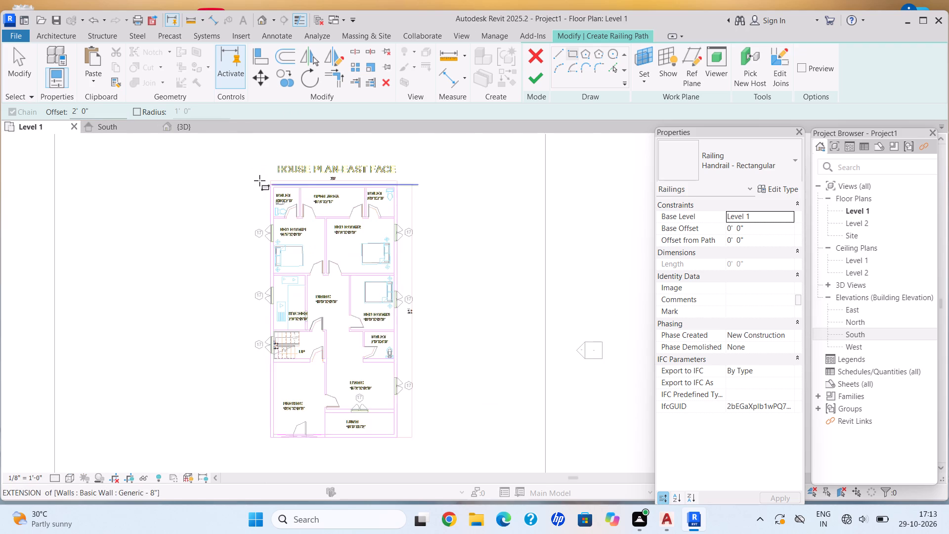
pyautogui.scroll(8, 259, 180)
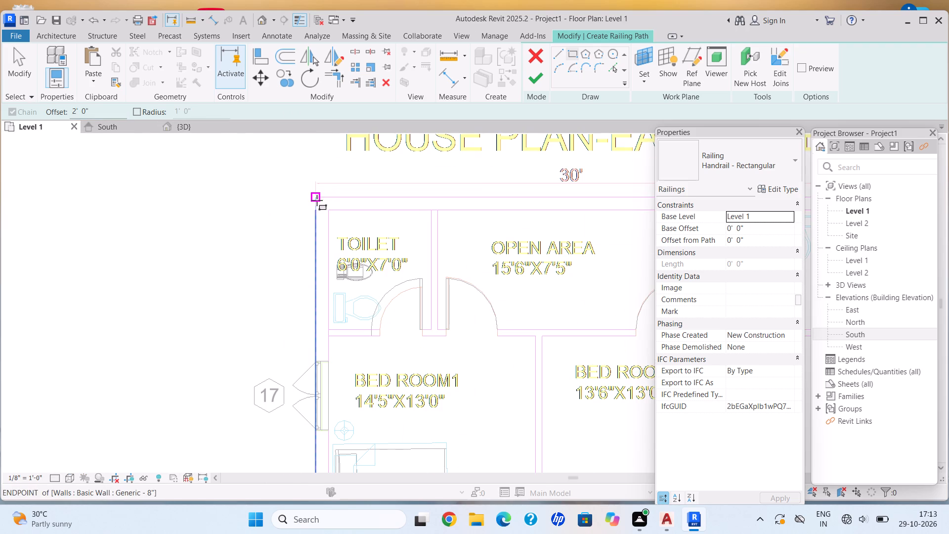
pyautogui.rightClick(305, 208)
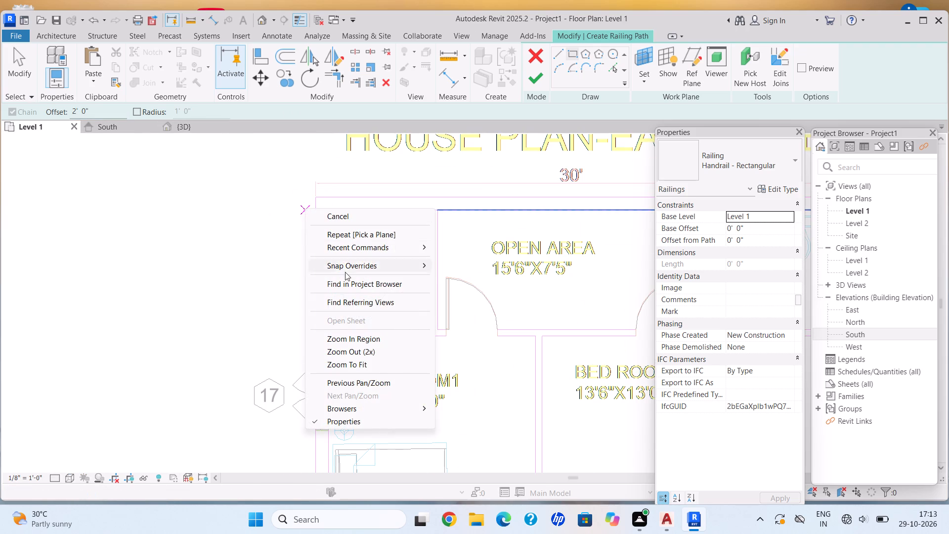
pyautogui.press('Escape')
pyautogui.moveTo(352, 274); pyautogui.dragTo(245, 255, button='middle')
pyautogui.scroll(5, 226, 181)
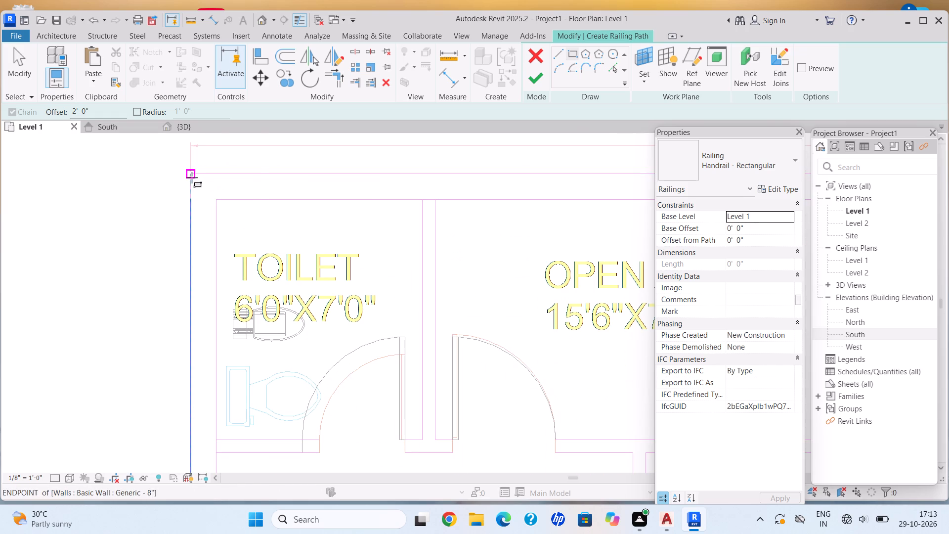
pyautogui.click(191, 178)
pyautogui.scroll(-9, 415, 364)
pyautogui.moveTo(412, 364); pyautogui.dragTo(330, 278, button='middle')
pyautogui.moveTo(436, 376); pyautogui.dragTo(361, 285, button='middle')
pyautogui.scroll(-3, 421, 395)
pyautogui.moveTo(421, 394); pyautogui.dragTo(395, 317, button='middle')
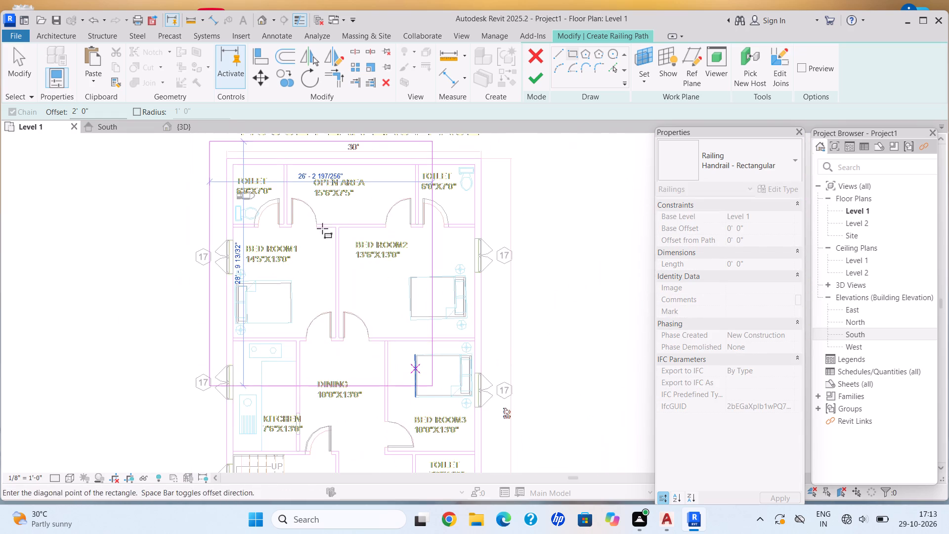
pyautogui.moveTo(432, 396); pyautogui.dragTo(340, 246, button='middle')
pyautogui.scroll(10, 343, 346)
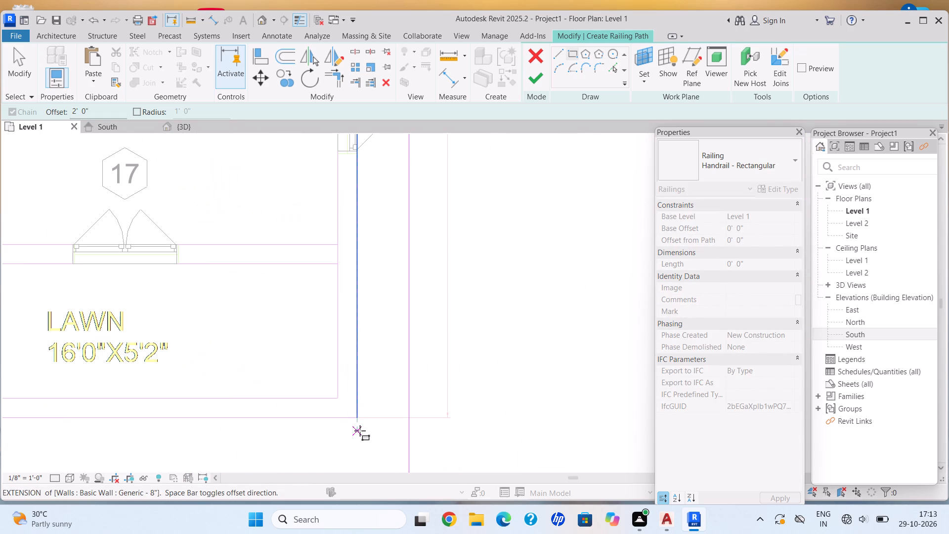
pyautogui.click(356, 417)
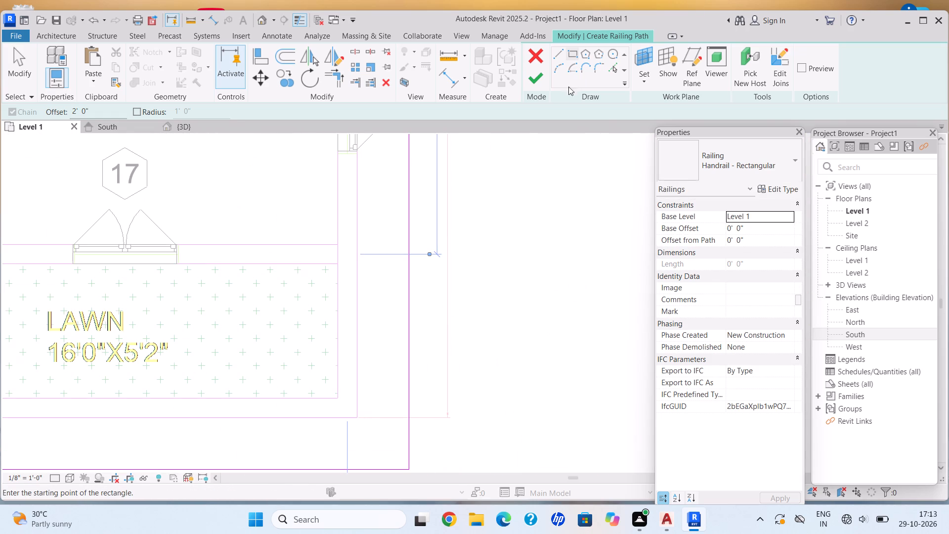
pyautogui.click(537, 77)
pyautogui.scroll(-2, 389, 225)
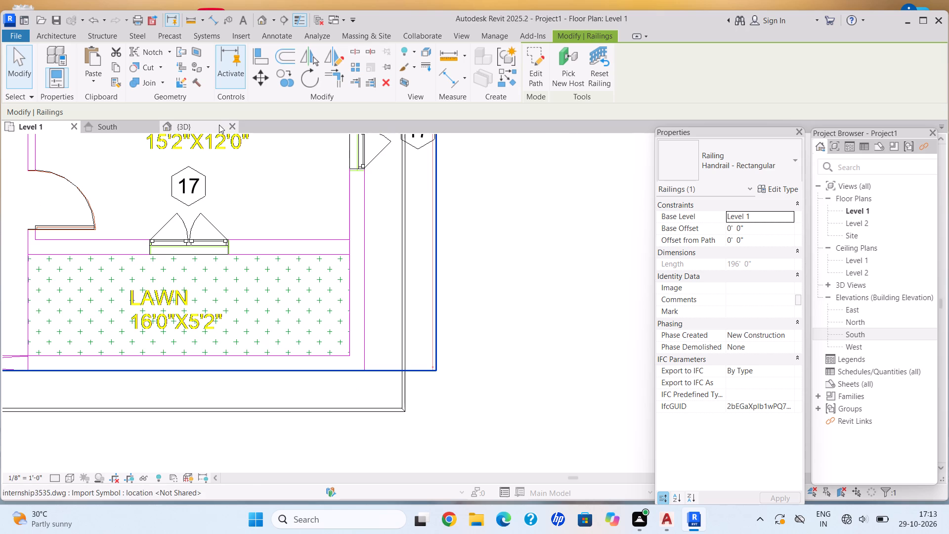
# Set the new railing's base level to Level 2.
pyautogui.click(217, 125)
pyautogui.scroll(4, 393, 375)
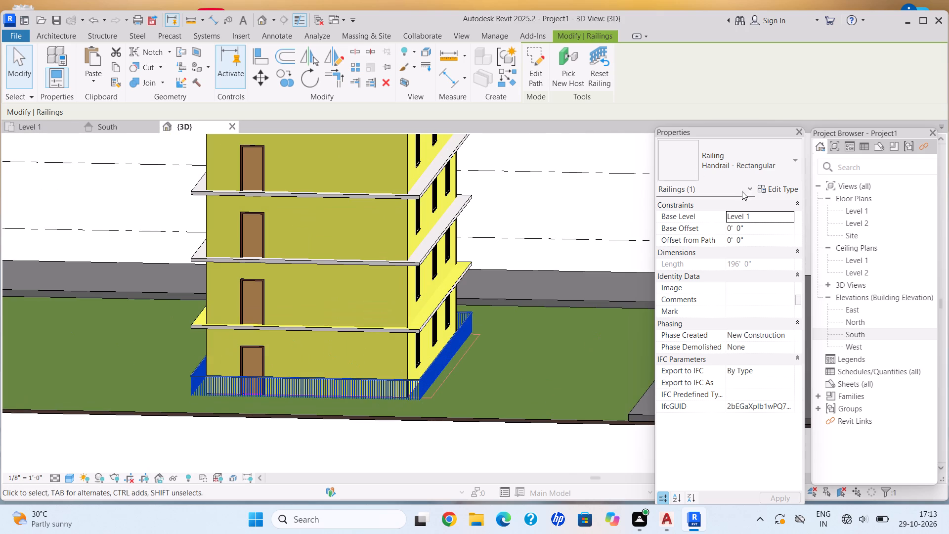
pyautogui.click(788, 218)
pyautogui.click(757, 248)
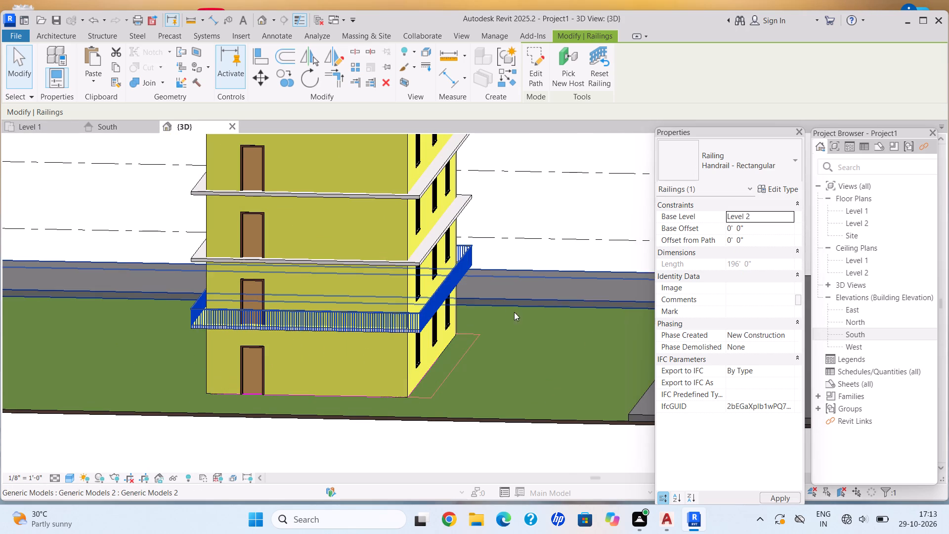
# Copy the railing and paste it aligned to Levels 3, 4 and 5.
pyautogui.click(115, 67)
pyautogui.click(101, 80)
pyautogui.click(151, 126)
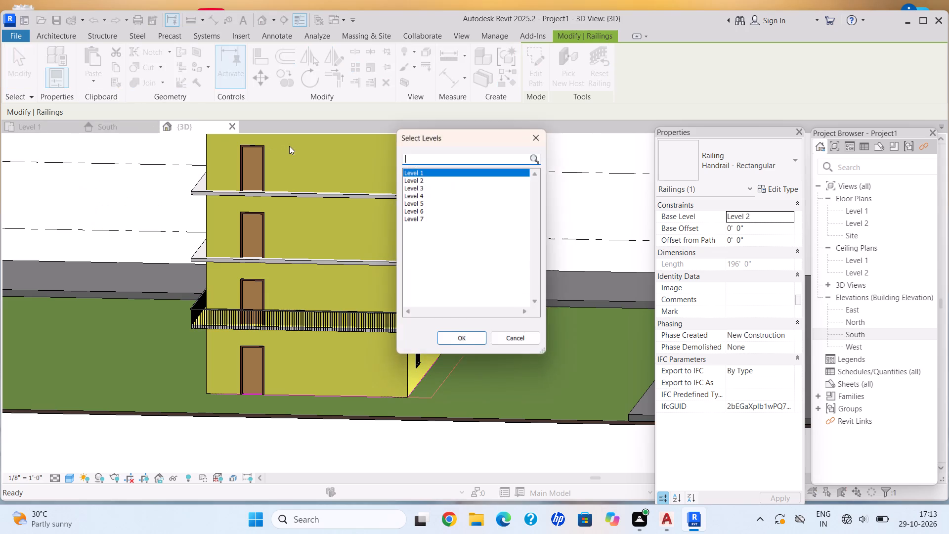
pyautogui.click(414, 186)
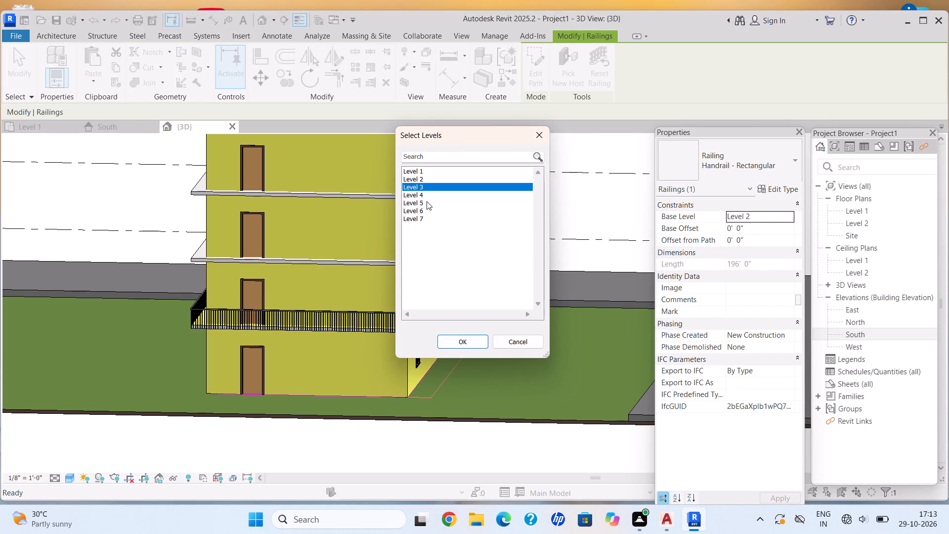
pyautogui.keyDown('ctrl'); pyautogui.click(424, 196); pyautogui.keyUp('ctrl')
pyautogui.keyDown('ctrl'); pyautogui.click(423, 201); pyautogui.keyUp('ctrl')
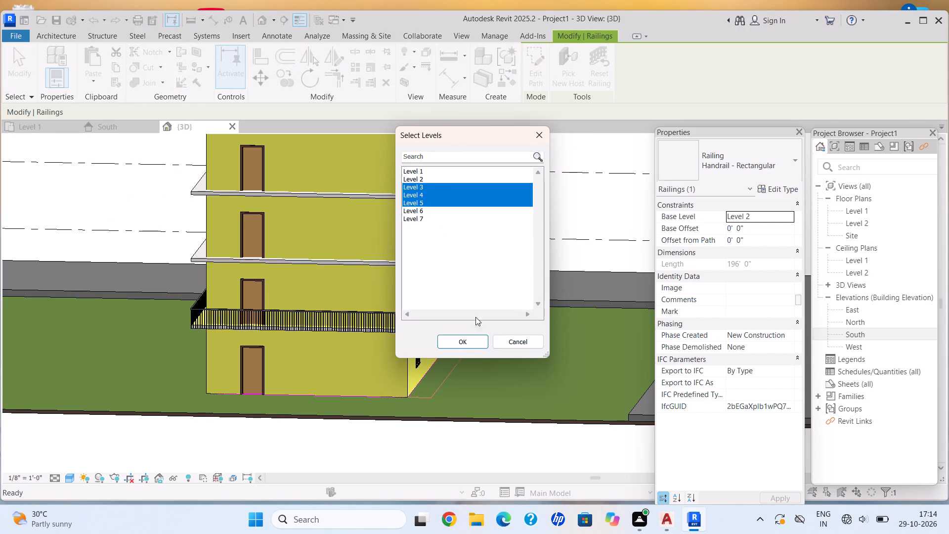
pyautogui.click(466, 342)
pyautogui.moveTo(431, 242); pyautogui.dragTo(407, 335, button='middle')
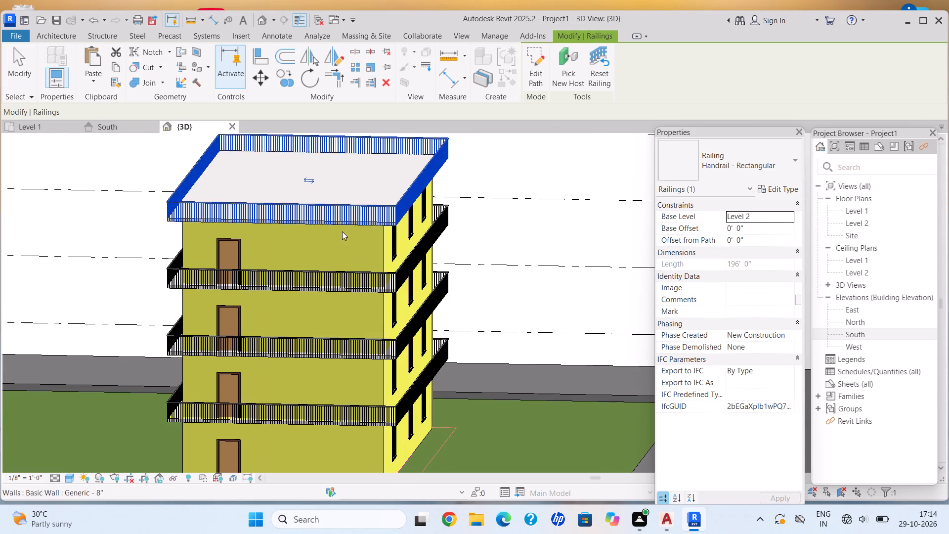
pyautogui.press('Escape')
# Examine the railings on the projecting slabs and roof from the door side and both windowed sides.
pyautogui.scroll(-6, 328, 328)
pyautogui.keyDown('shift'); pyautogui.scroll(1, 325, 307); pyautogui.keyUp('shift')
pyautogui.keyDown('shift'); pyautogui.moveTo(342, 288); pyautogui.dragTo(459, 303, button='middle'); pyautogui.keyUp('shift')
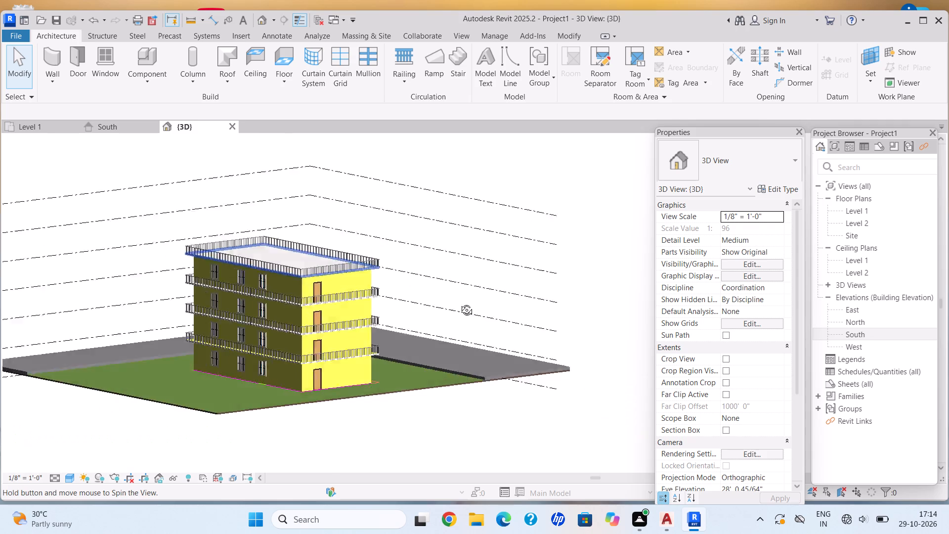
pyautogui.keyDown('shift'); pyautogui.moveTo(459, 303); pyautogui.dragTo(481, 338, button='middle'); pyautogui.keyUp('shift')
pyautogui.keyDown('shift'); pyautogui.moveTo(482, 342); pyautogui.dragTo(389, 272, button='middle'); pyautogui.keyUp('shift')
pyautogui.scroll(4, 357, 338)
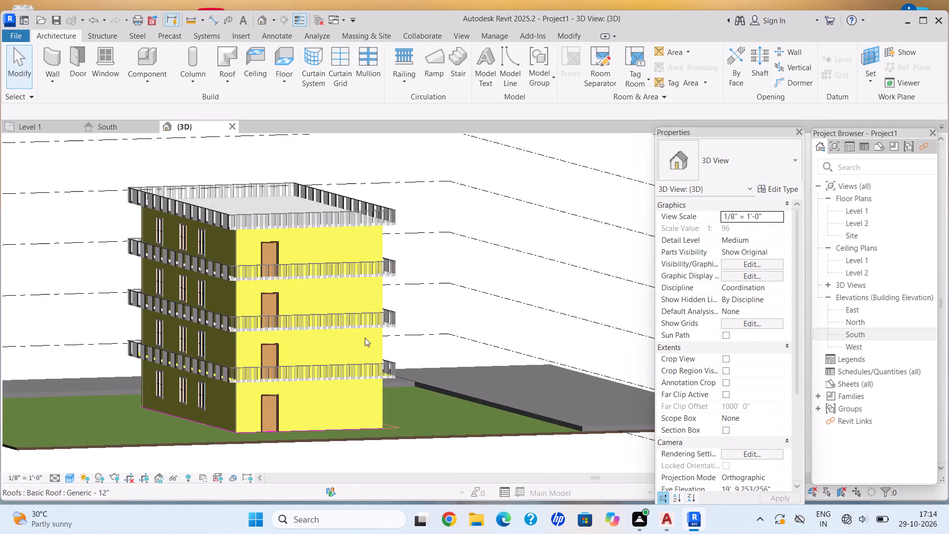
pyautogui.keyDown('shift'); pyautogui.moveTo(363, 347); pyautogui.dragTo(298, 380, button='middle'); pyautogui.keyUp('shift')
pyautogui.keyDown('shift'); pyautogui.moveTo(266, 385); pyautogui.dragTo(218, 386, button='middle'); pyautogui.keyUp('shift')
pyautogui.scroll(-5, 252, 350)
pyautogui.moveTo(289, 338); pyautogui.dragTo(306, 333, button='middle')
pyautogui.keyDown('shift'); pyautogui.moveTo(335, 321); pyautogui.dragTo(374, 342, button='middle'); pyautogui.keyUp('shift')
pyautogui.scroll(5, 245, 345)
# Draw a closed rectangular boundary of Generic - 8" walls, 10' high, around the house on Level 1, about 80' by 83'-3".
pyautogui.click(54, 82)
pyautogui.click(73, 100)
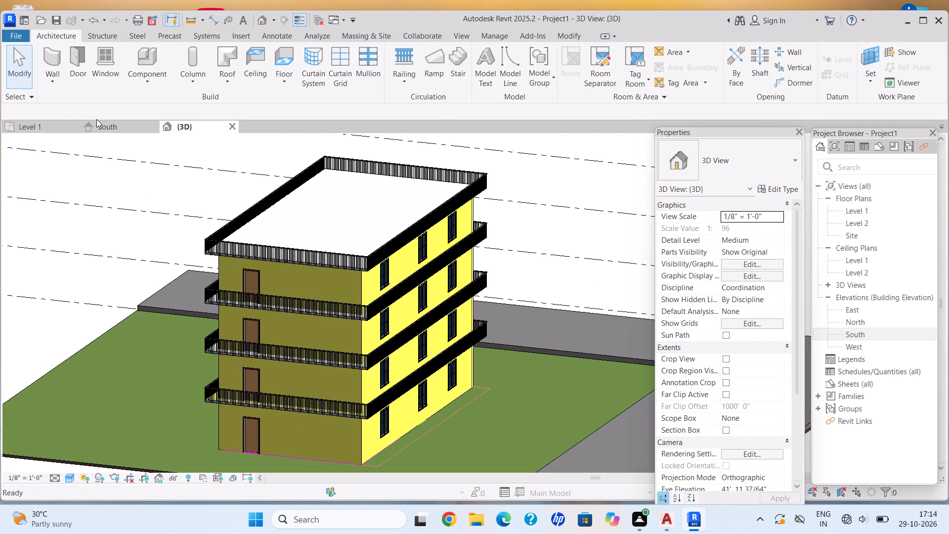
pyautogui.scroll(-3, 517, 137)
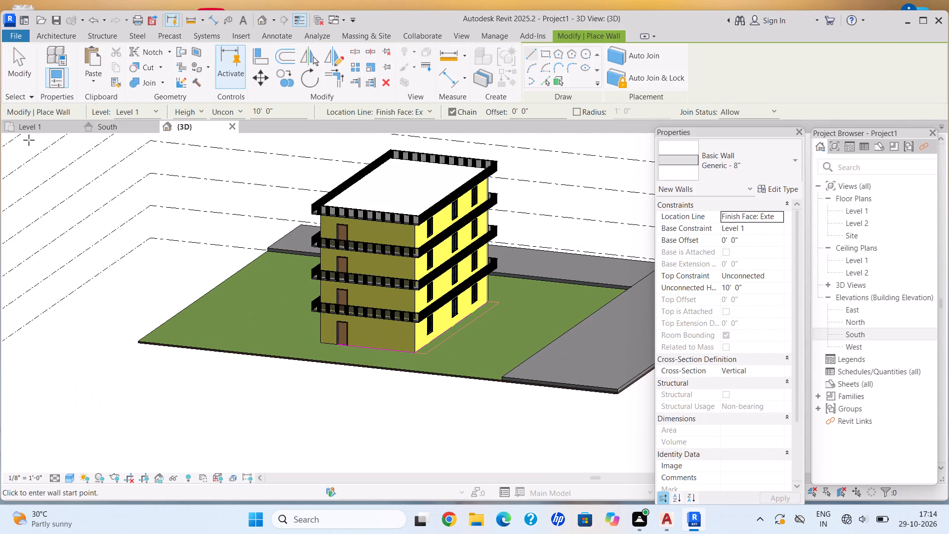
pyautogui.click(31, 131)
pyautogui.scroll(-4, 314, 258)
pyautogui.scroll(-12, 190, 237)
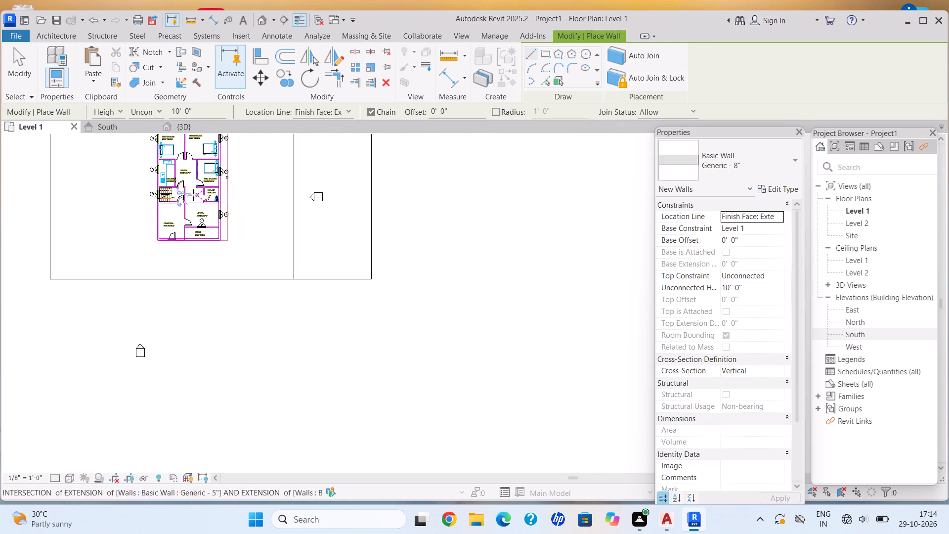
pyautogui.moveTo(193, 195); pyautogui.dragTo(222, 304, button='middle')
pyautogui.scroll(1, 161, 211)
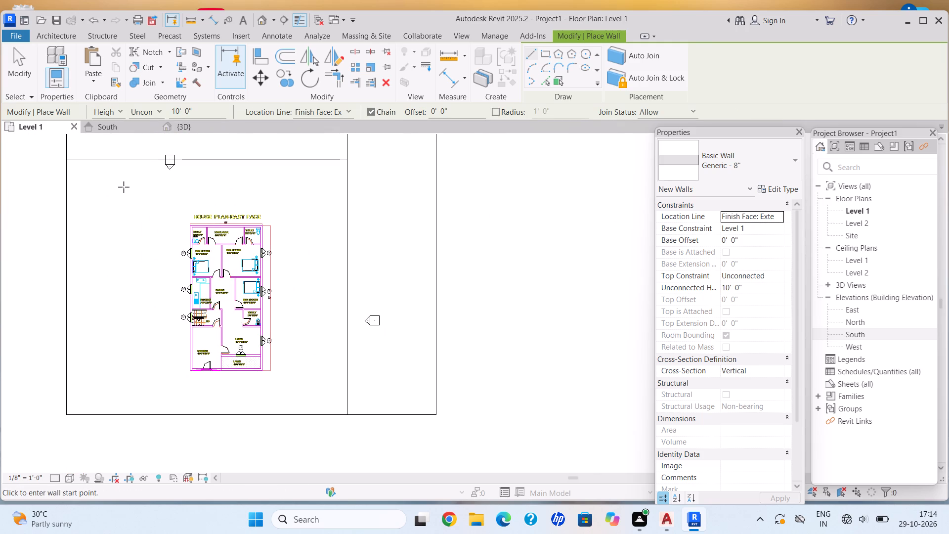
pyautogui.click(124, 187)
pyautogui.click(316, 189)
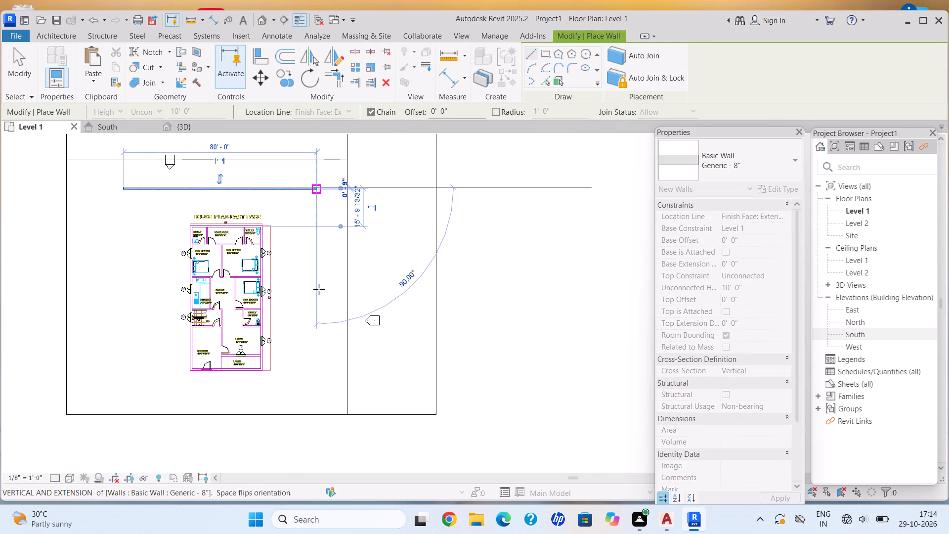
pyautogui.click(319, 390)
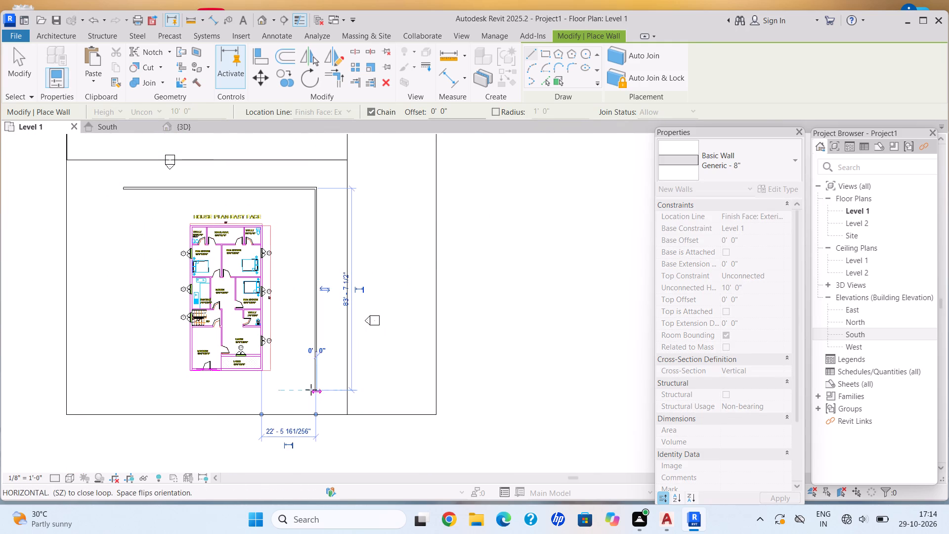
pyautogui.click(120, 386)
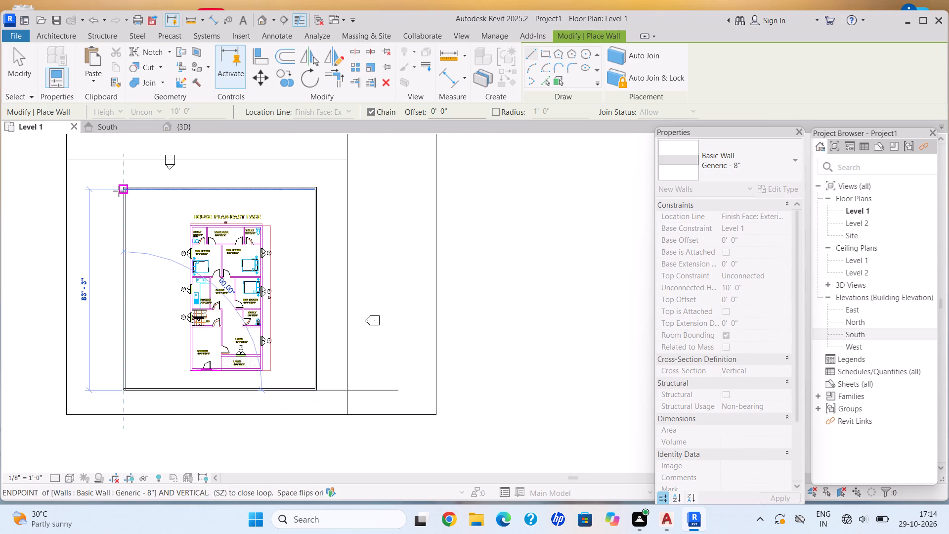
pyautogui.click(122, 186)
pyautogui.press('Escape')
pyautogui.press('Escape')
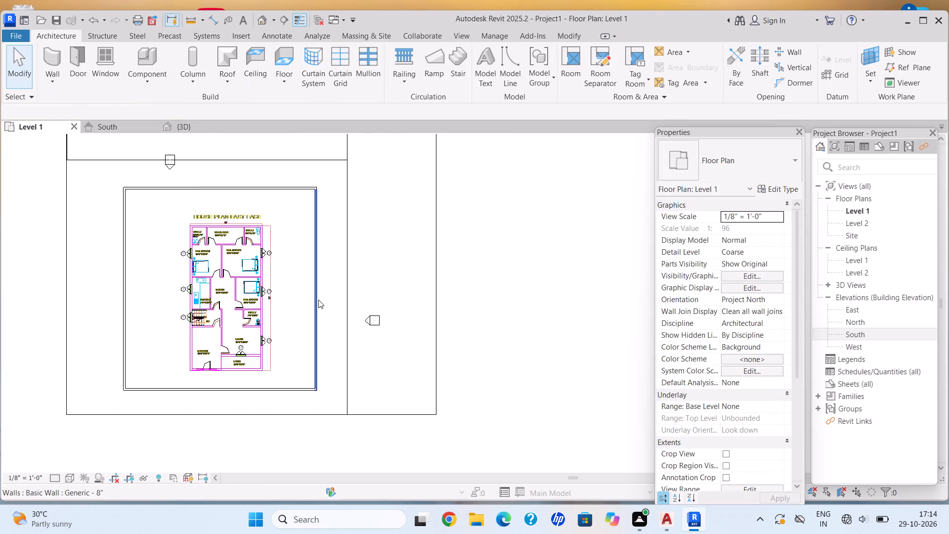
# Nudge the boundary wall beside the side road outward, to about 28'-5" from the house wall.
pyautogui.click(318, 300)
pyautogui.press('Right')
pyautogui.press('Right')
pyautogui.press('Right')
pyautogui.press('Right')
pyautogui.press('Right')
pyautogui.press('Right')
pyautogui.press('Right')
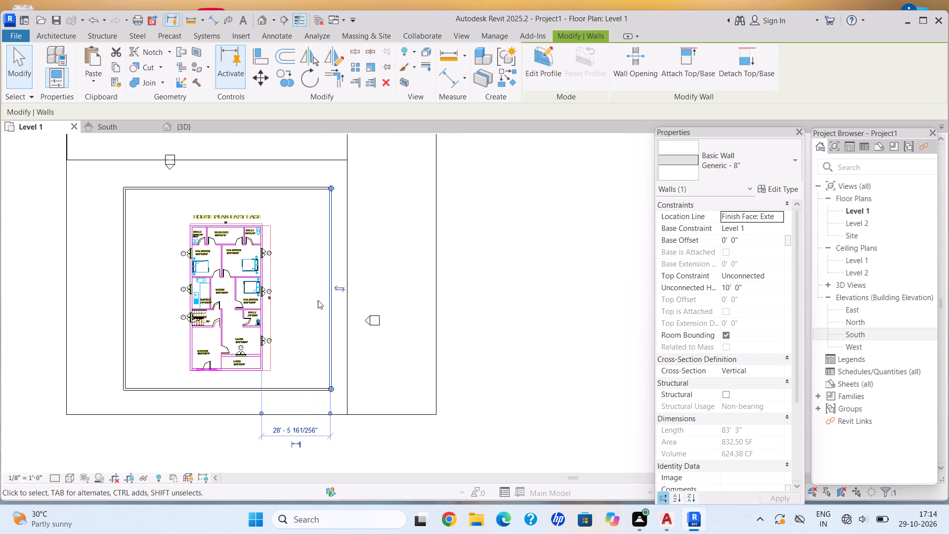
pyautogui.press('Escape')
# Examine the boundary wall around the house in 3D, from the road side and the door side.
pyautogui.scroll(-2, 319, 352)
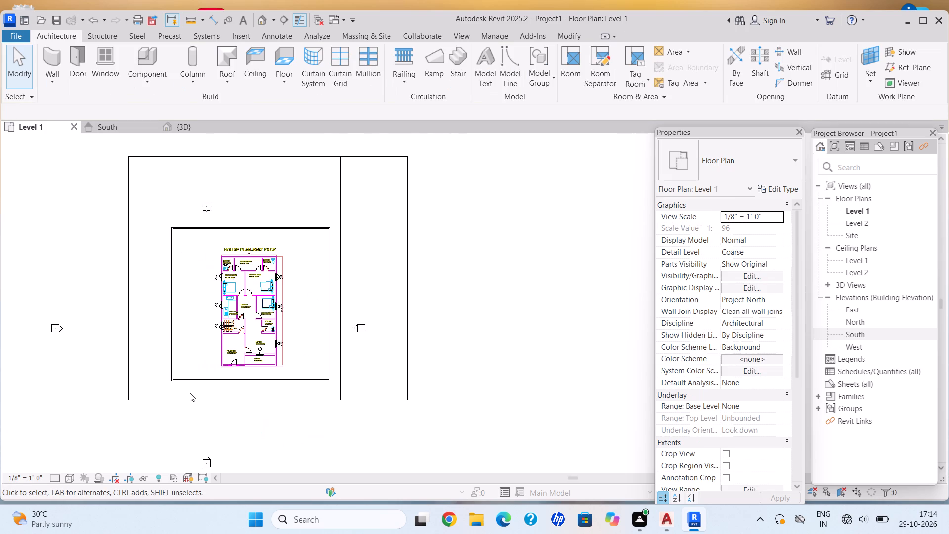
pyautogui.click(194, 125)
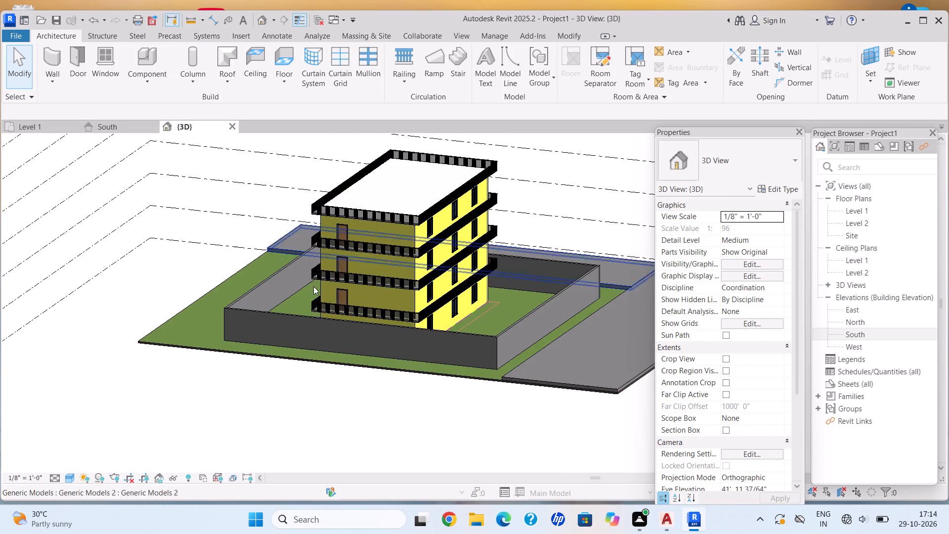
pyautogui.scroll(-3, 325, 312)
pyautogui.press('Escape')
pyautogui.keyDown('shift'); pyautogui.moveTo(366, 319); pyautogui.dragTo(345, 379, button='middle'); pyautogui.keyUp('shift')
pyautogui.keyDown('shift'); pyautogui.middleClick(335, 385); pyautogui.keyUp('shift')
pyautogui.scroll(4, 393, 359)
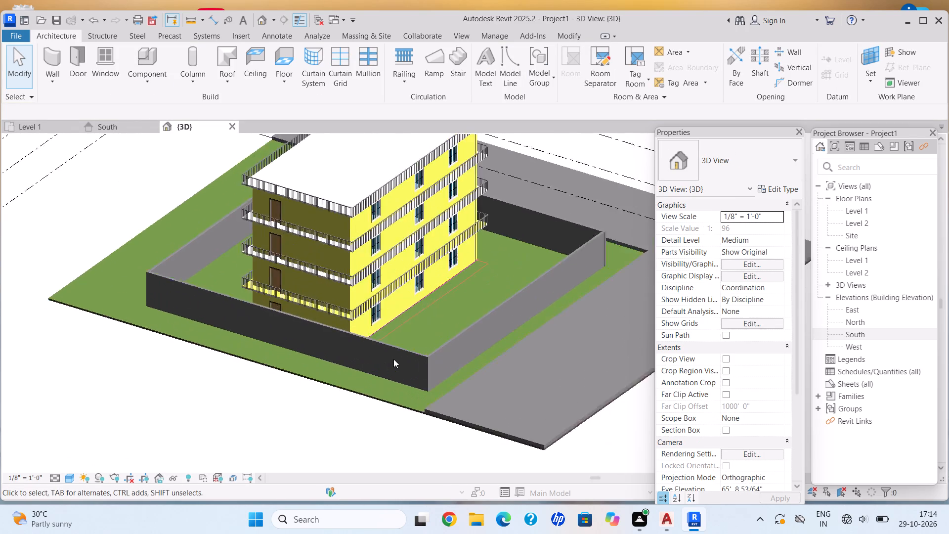
pyautogui.scroll(2, 393, 359)
pyautogui.keyDown('shift'); pyautogui.moveTo(391, 347); pyautogui.dragTo(485, 260, button='middle'); pyautogui.keyUp('shift')
pyautogui.moveTo(485, 268); pyautogui.dragTo(404, 354, button='middle')
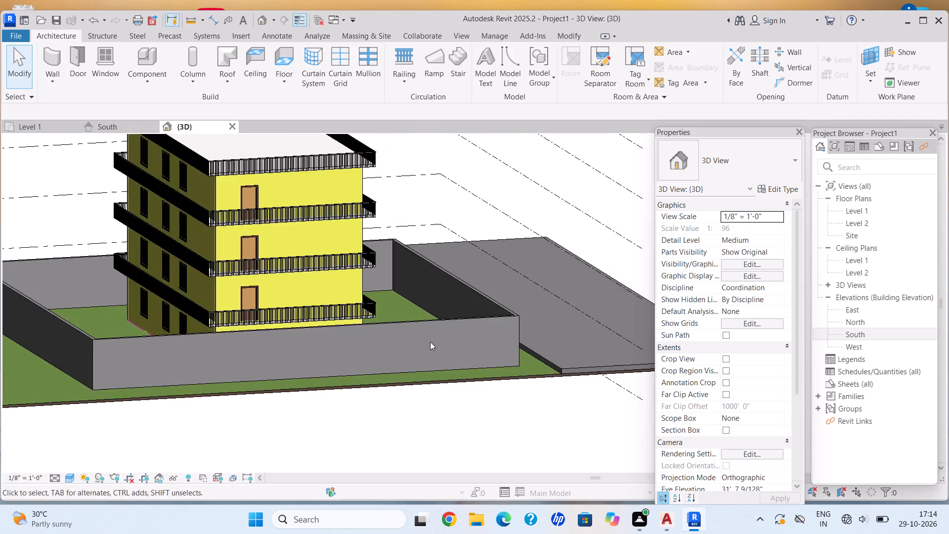
# Set the unconnected height of the boundary wall on the house's door side to 5'.
pyautogui.keyDown('shift'); pyautogui.moveTo(430, 342); pyautogui.dragTo(361, 365, button='middle'); pyautogui.keyUp('shift')
pyautogui.scroll(4, 406, 367)
pyautogui.click(404, 372)
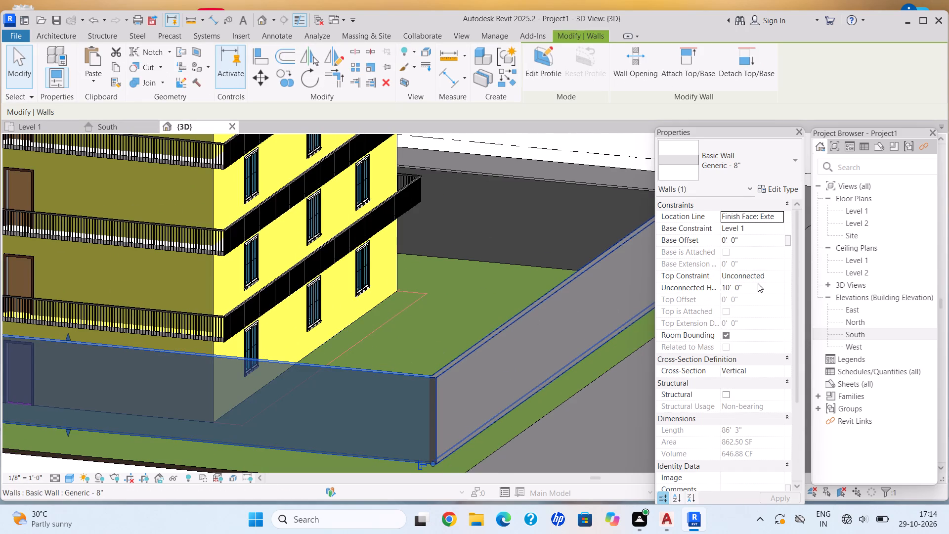
pyautogui.click(758, 283)
pyautogui.press('BackSpace')
pyautogui.write("5'")
pyautogui.press('Return')
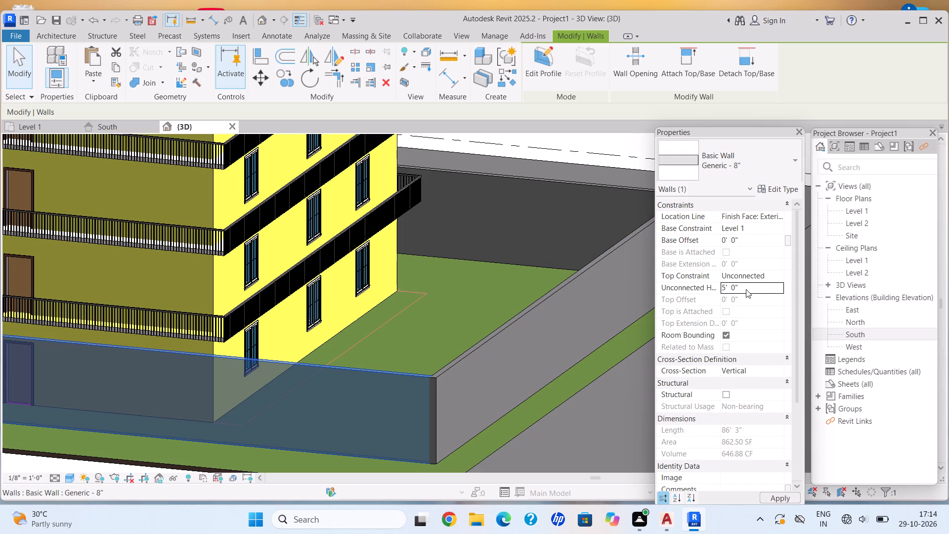
pyautogui.scroll(-1, 739, 81)
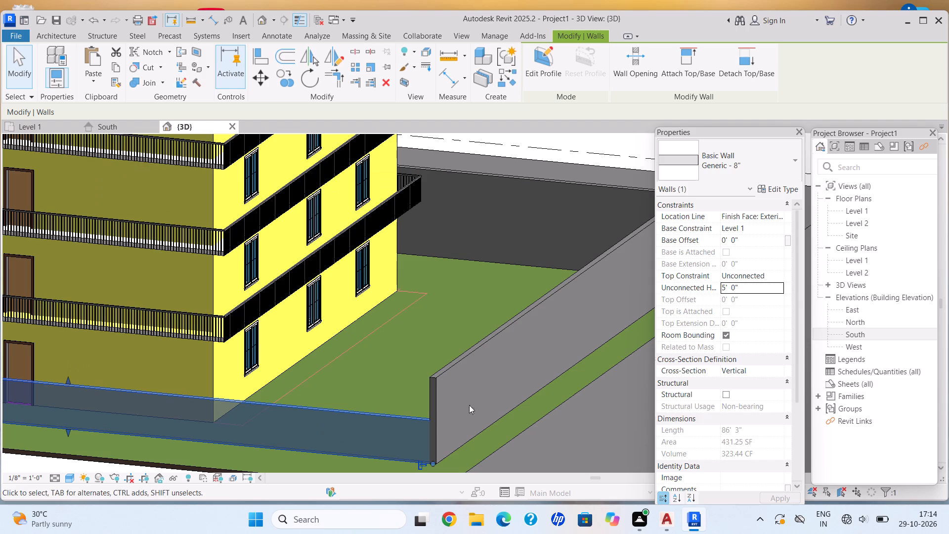
# Set the unconnected height of the boundary wall beside the side road to 5'.
pyautogui.click(437, 372)
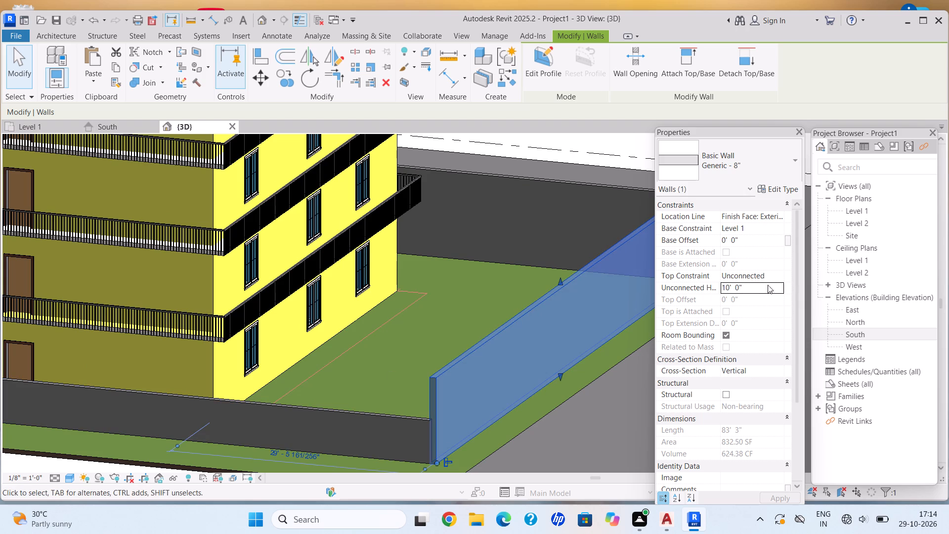
pyautogui.click(756, 287)
pyautogui.press('BackSpace')
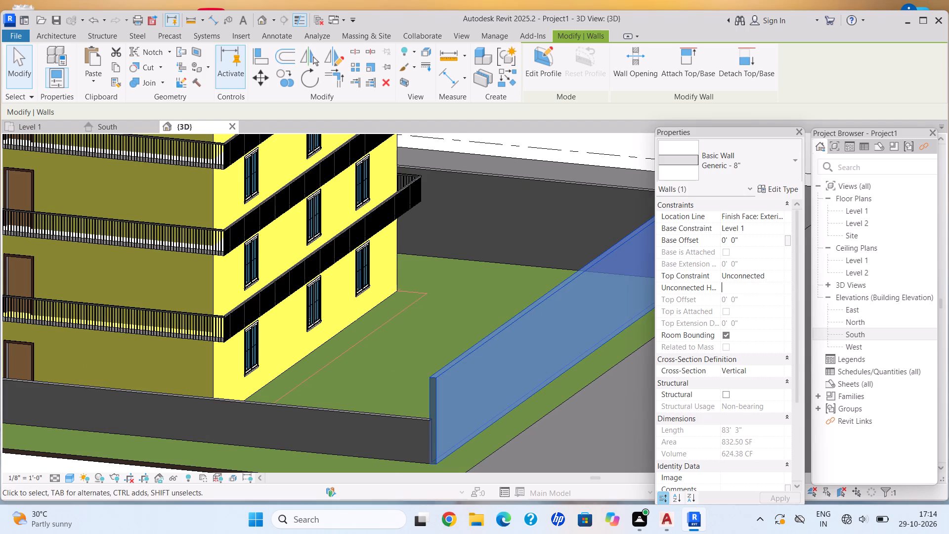
pyautogui.press('5')
pyautogui.press("'")
pyautogui.press('Return')
pyautogui.scroll(-5, 541, 377)
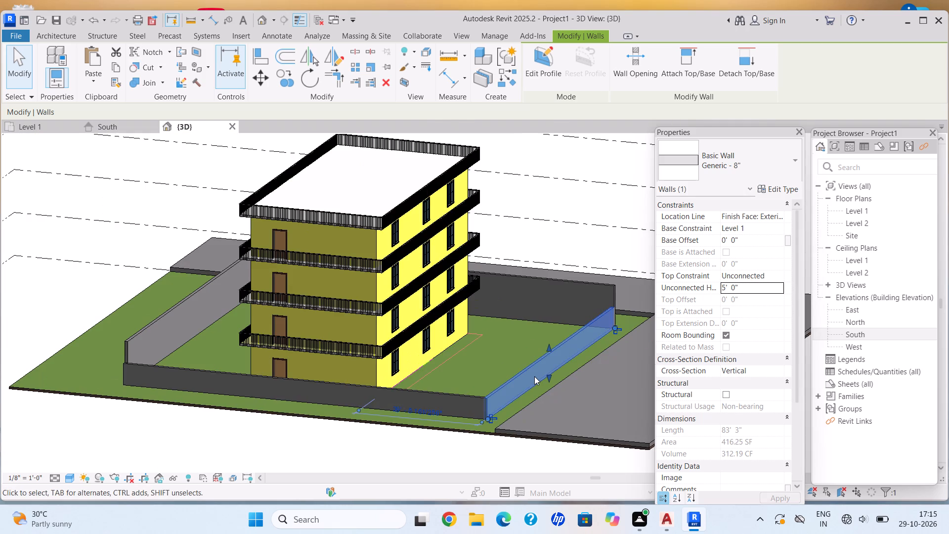
pyautogui.press('Escape')
# Set the unconnected height of the boundary wall opposite the door side to 5'.
pyautogui.scroll(-1, 555, 352)
pyautogui.moveTo(559, 354); pyautogui.dragTo(464, 408, button='middle')
pyautogui.keyDown('shift'); pyautogui.moveTo(445, 413); pyautogui.dragTo(417, 416, button='middle'); pyautogui.keyUp('shift')
pyautogui.scroll(3, 484, 404)
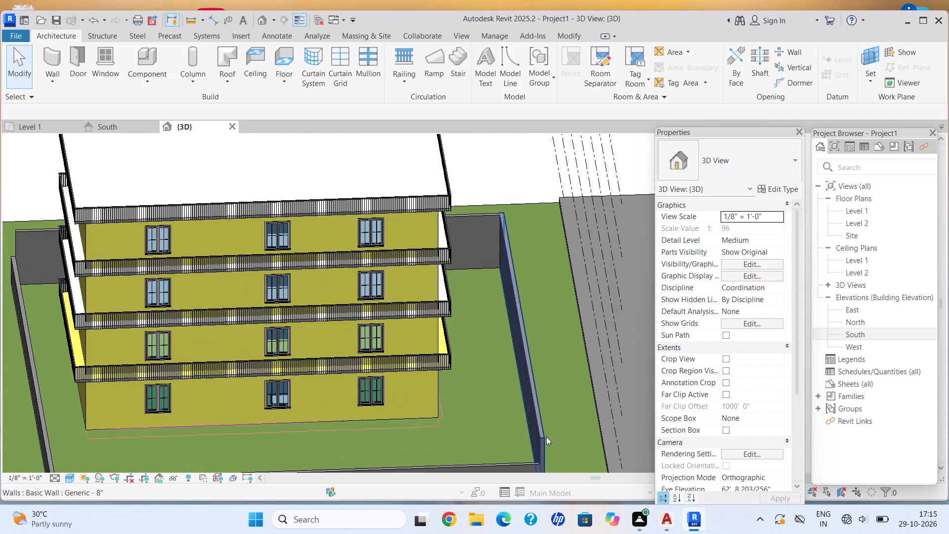
pyautogui.click(543, 434)
pyautogui.click(751, 287)
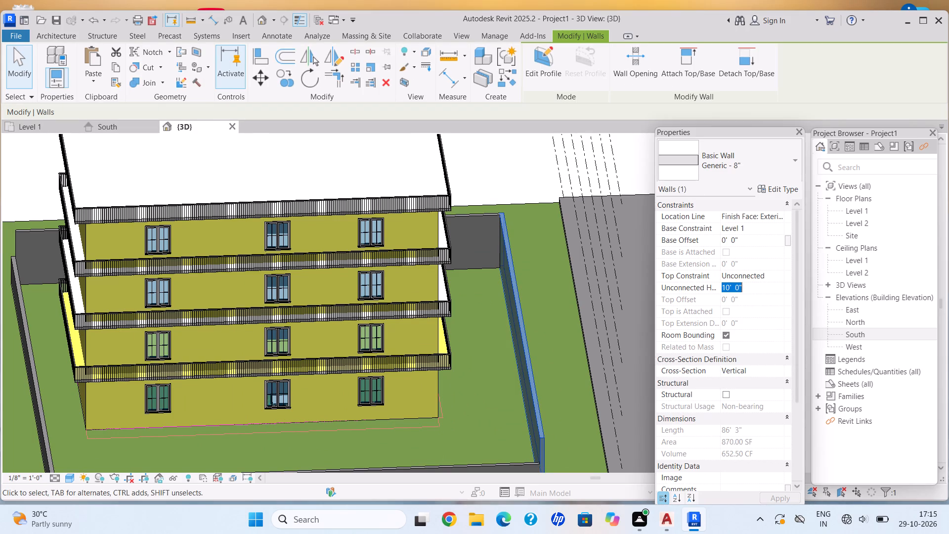
pyautogui.press('BackSpace')
pyautogui.write("5'")
pyautogui.press('Return')
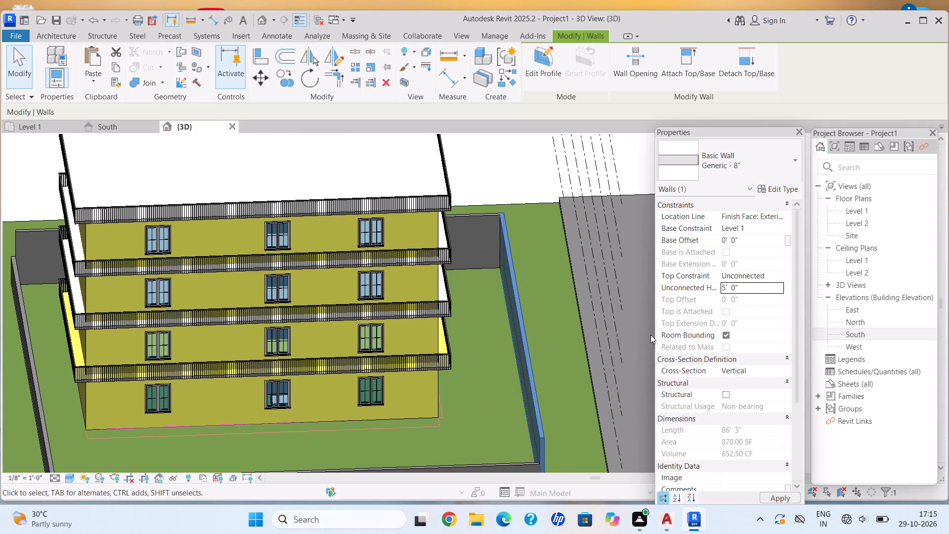
pyautogui.scroll(-5, 539, 359)
pyautogui.press('Escape')
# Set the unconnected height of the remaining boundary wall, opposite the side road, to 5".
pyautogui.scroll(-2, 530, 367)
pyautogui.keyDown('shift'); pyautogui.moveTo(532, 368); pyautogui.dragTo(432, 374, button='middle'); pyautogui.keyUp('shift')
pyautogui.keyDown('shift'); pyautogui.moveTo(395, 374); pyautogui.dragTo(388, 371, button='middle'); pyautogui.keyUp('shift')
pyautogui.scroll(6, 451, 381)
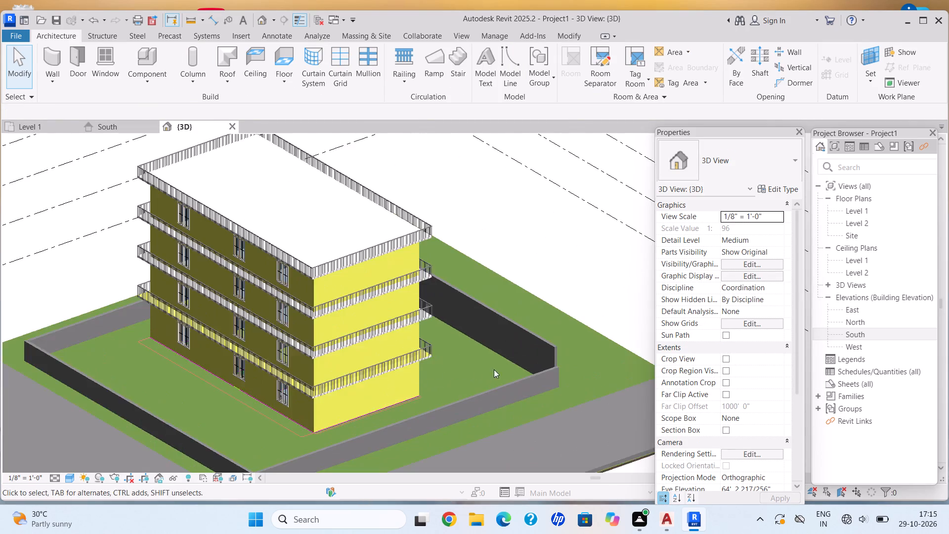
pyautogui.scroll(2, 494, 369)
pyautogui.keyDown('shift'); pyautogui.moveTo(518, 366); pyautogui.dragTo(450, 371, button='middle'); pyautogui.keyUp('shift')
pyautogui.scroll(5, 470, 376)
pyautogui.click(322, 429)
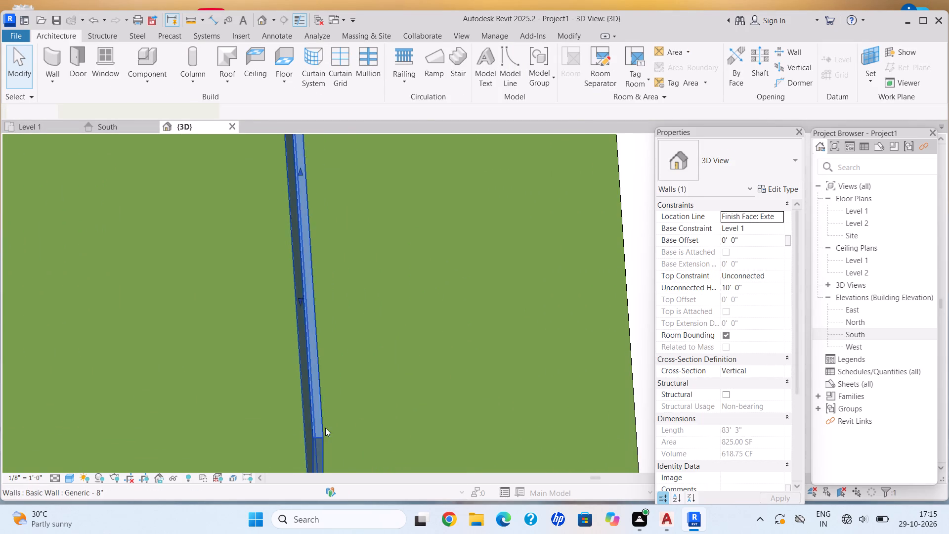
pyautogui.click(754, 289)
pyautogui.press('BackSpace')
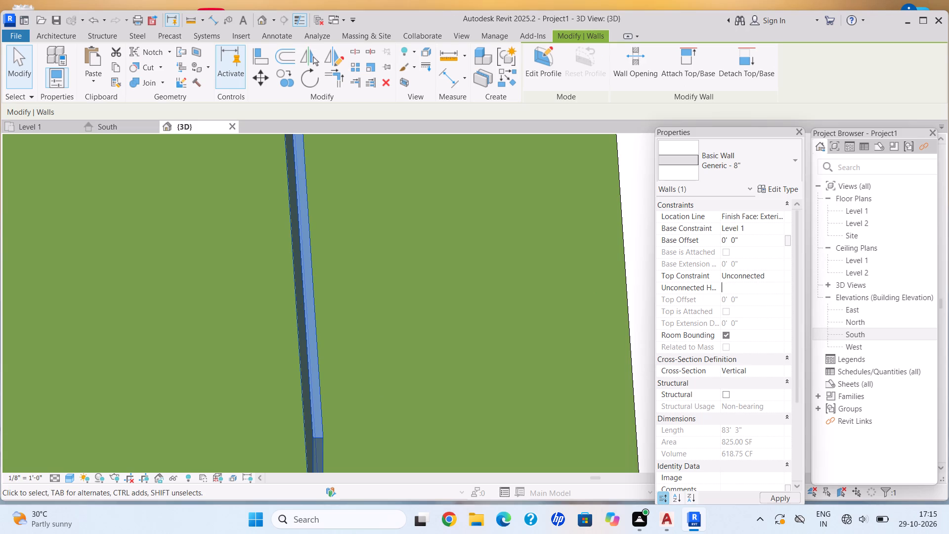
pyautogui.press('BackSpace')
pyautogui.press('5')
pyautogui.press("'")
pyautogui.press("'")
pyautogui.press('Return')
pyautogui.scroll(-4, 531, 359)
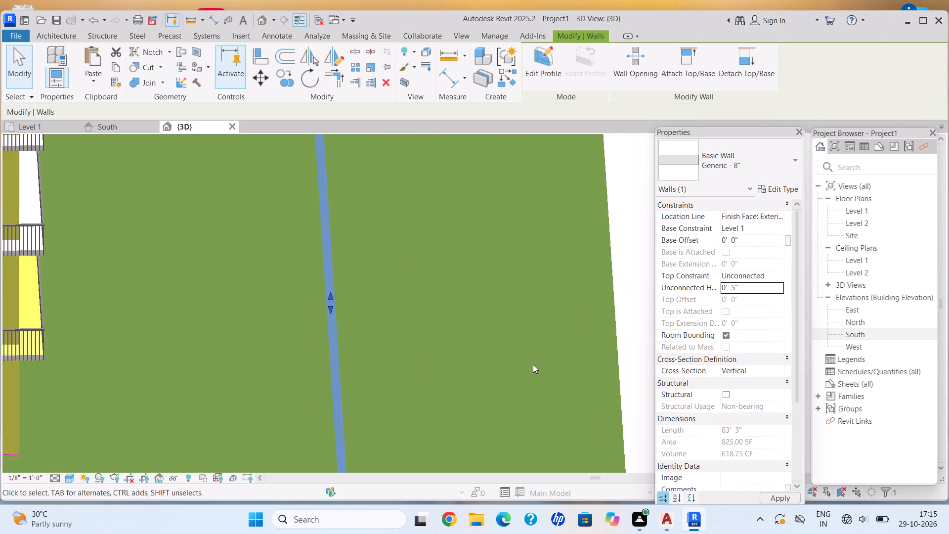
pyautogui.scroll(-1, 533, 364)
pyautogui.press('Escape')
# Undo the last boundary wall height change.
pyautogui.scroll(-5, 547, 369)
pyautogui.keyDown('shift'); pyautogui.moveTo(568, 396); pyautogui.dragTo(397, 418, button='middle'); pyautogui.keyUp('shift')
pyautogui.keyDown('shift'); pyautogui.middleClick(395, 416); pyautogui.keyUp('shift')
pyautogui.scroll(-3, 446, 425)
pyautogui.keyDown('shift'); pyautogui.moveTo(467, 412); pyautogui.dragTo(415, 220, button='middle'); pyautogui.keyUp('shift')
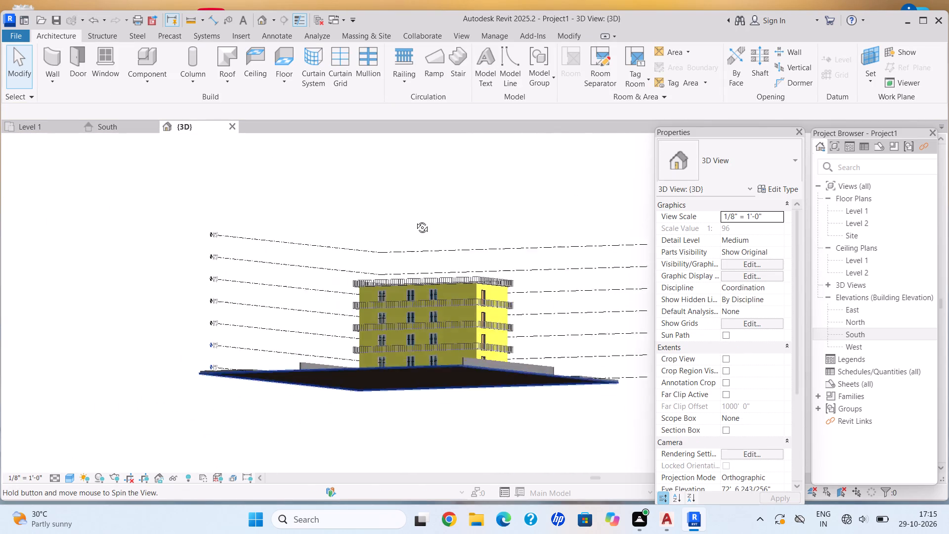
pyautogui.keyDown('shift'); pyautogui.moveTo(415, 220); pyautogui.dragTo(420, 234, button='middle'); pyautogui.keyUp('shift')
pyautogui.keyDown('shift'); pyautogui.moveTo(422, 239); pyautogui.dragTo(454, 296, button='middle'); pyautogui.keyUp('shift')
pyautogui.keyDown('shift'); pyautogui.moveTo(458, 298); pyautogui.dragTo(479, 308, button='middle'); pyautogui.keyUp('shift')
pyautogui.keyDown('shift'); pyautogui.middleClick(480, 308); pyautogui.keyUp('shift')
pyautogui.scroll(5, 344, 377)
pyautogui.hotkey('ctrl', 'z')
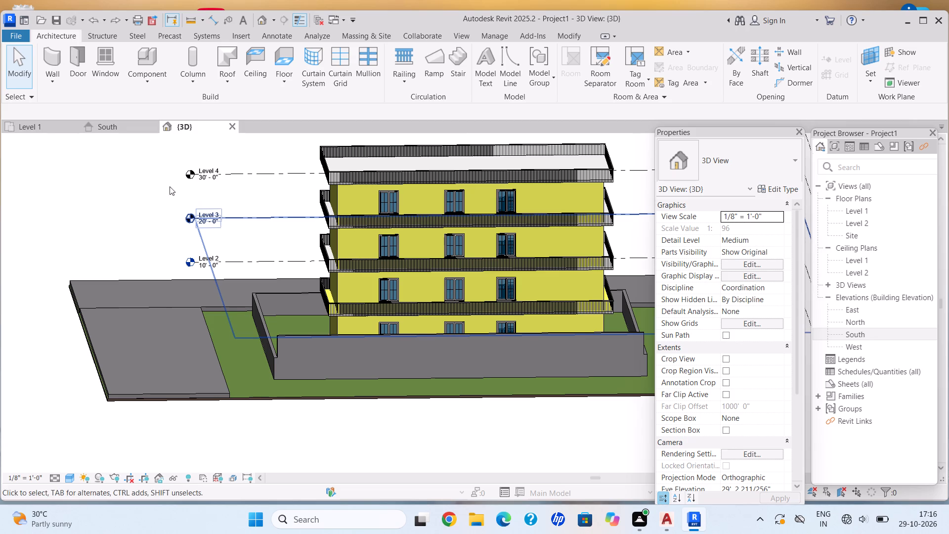
# Set the unconnected height of the boundary wall opposite the side road to 5'.
pyautogui.click(291, 336)
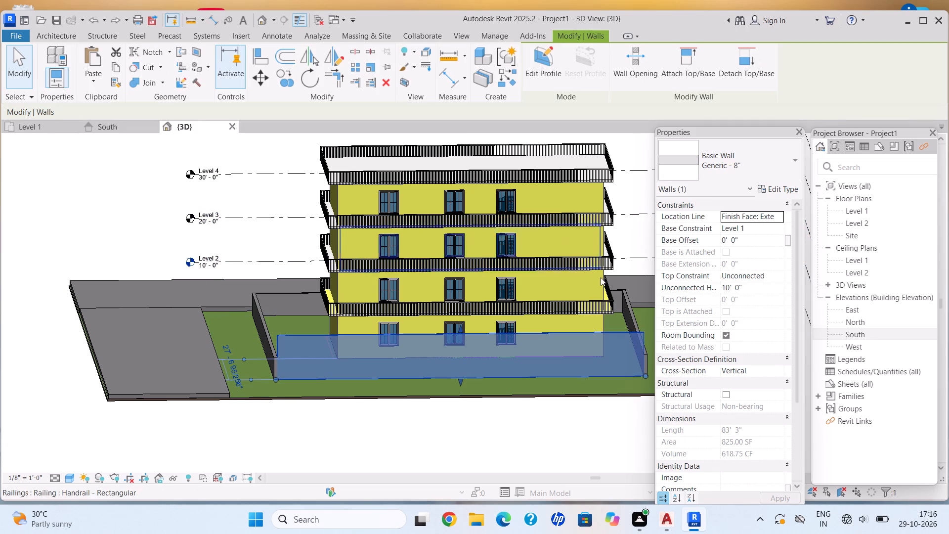
pyautogui.click(758, 289)
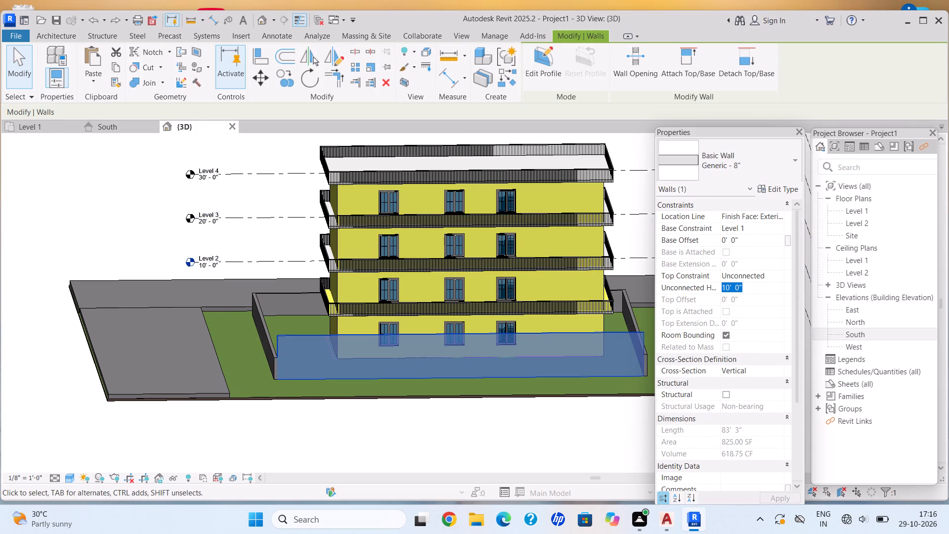
pyautogui.press('BackSpace')
pyautogui.press('5')
pyautogui.press("'")
pyautogui.press('Return')
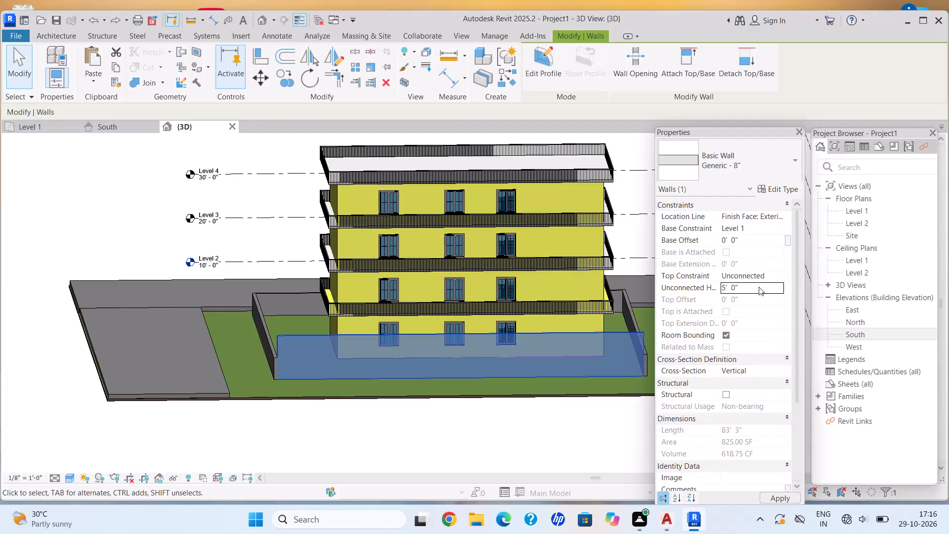
pyautogui.press('Escape')
# Examine the lowered boundary wall around the house in 3D, including its corner at the doorless, windowless end.
pyautogui.scroll(-4, 314, 342)
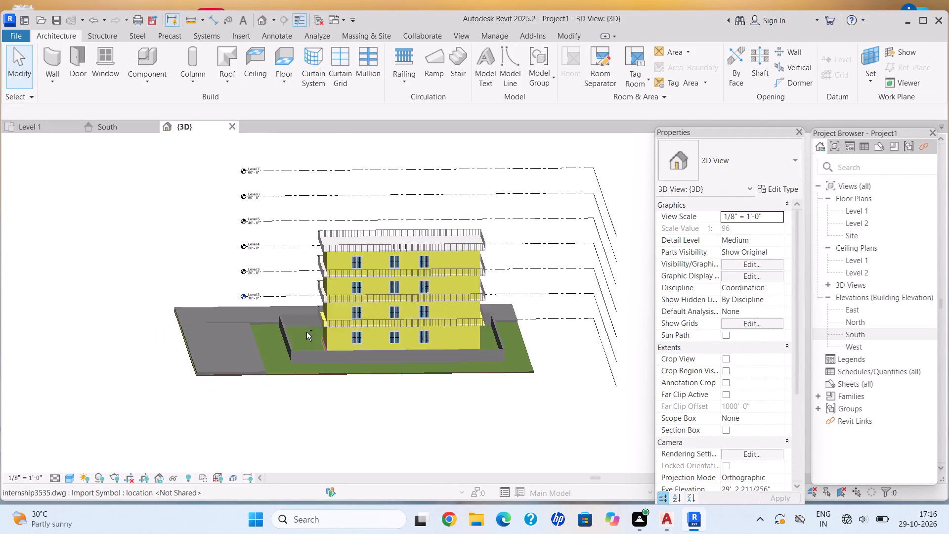
pyautogui.keyDown('shift'); pyautogui.moveTo(307, 330); pyautogui.dragTo(393, 360, button='middle'); pyautogui.keyUp('shift')
pyautogui.scroll(9, 347, 378)
pyautogui.keyDown('shift'); pyautogui.scroll(1, 352, 379); pyautogui.keyUp('shift')
pyautogui.keyDown('shift'); pyautogui.moveTo(351, 379); pyautogui.dragTo(344, 376, button='middle'); pyautogui.keyUp('shift')
pyautogui.keyDown('shift'); pyautogui.scroll(-1, 340, 374); pyautogui.keyUp('shift')
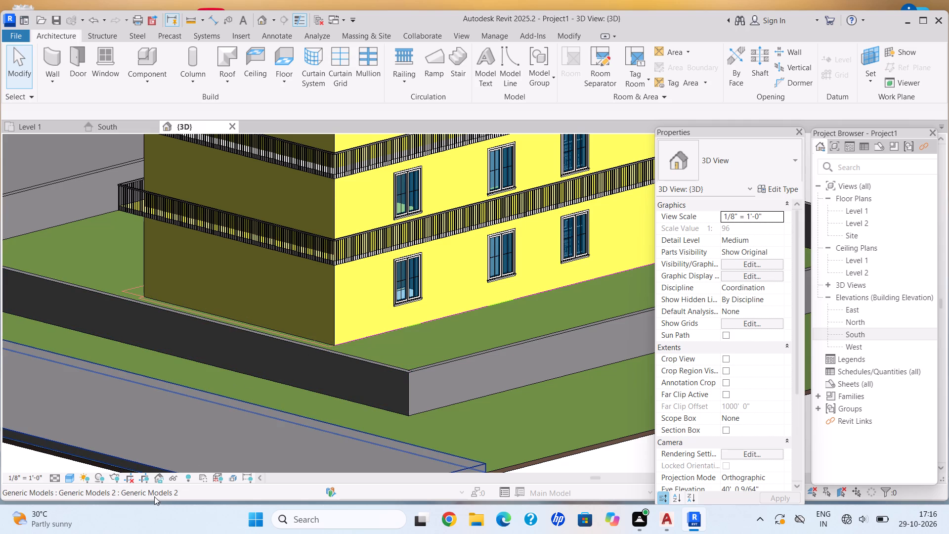
pyautogui.scroll(-6, 161, 496)
pyautogui.scroll(-5, 315, 341)
pyautogui.moveTo(318, 342); pyautogui.dragTo(327, 360, button='middle')
pyautogui.scroll(-1, 328, 326)
pyautogui.scroll(1, 355, 221)
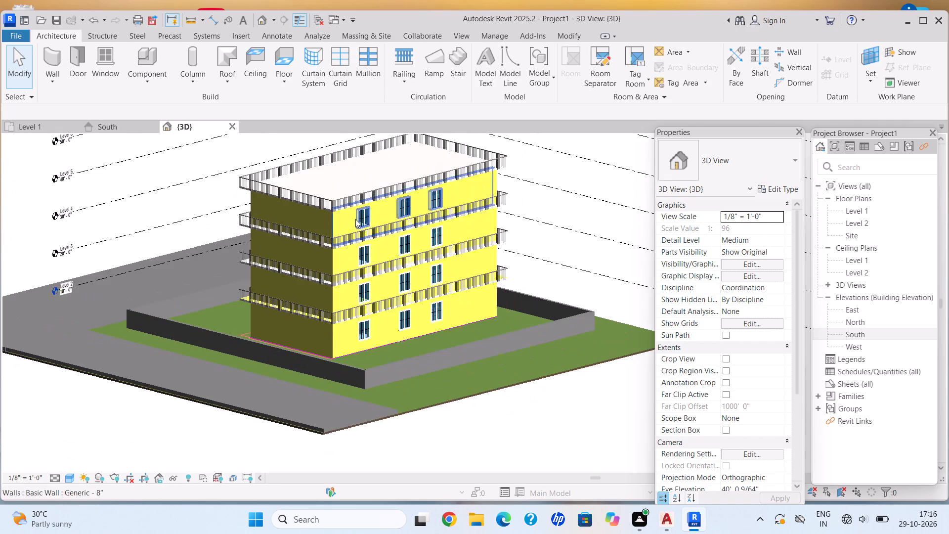
# Align the base of the Level 5 roof railing with the top edge of the roof slab at the house corner.
pyautogui.moveTo(360, 215); pyautogui.dragTo(377, 271, button='middle')
pyautogui.scroll(7, 341, 249)
pyautogui.scroll(-6, 353, 323)
pyautogui.moveTo(334, 311); pyautogui.dragTo(332, 301, button='middle')
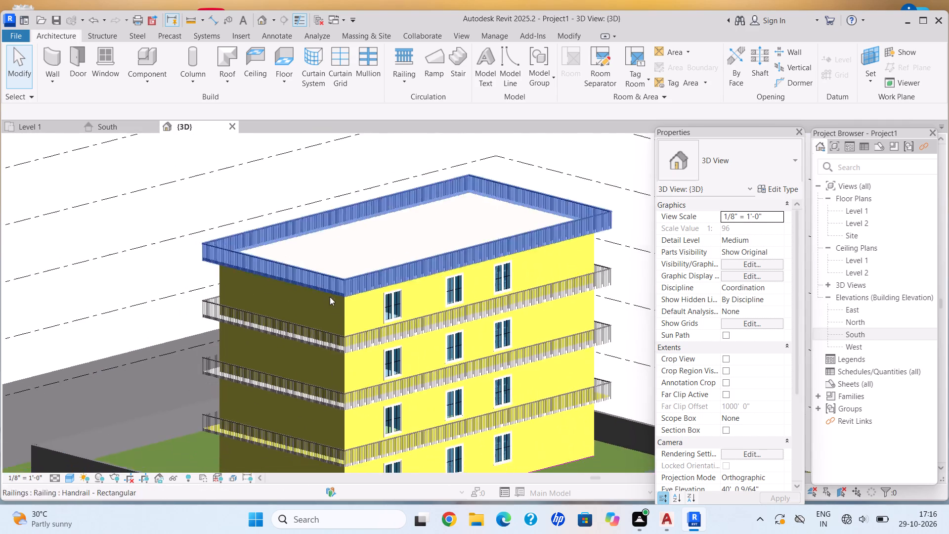
pyautogui.scroll(6, 336, 313)
pyautogui.press('Escape')
pyautogui.click(340, 239)
pyautogui.scroll(3, 350, 279)
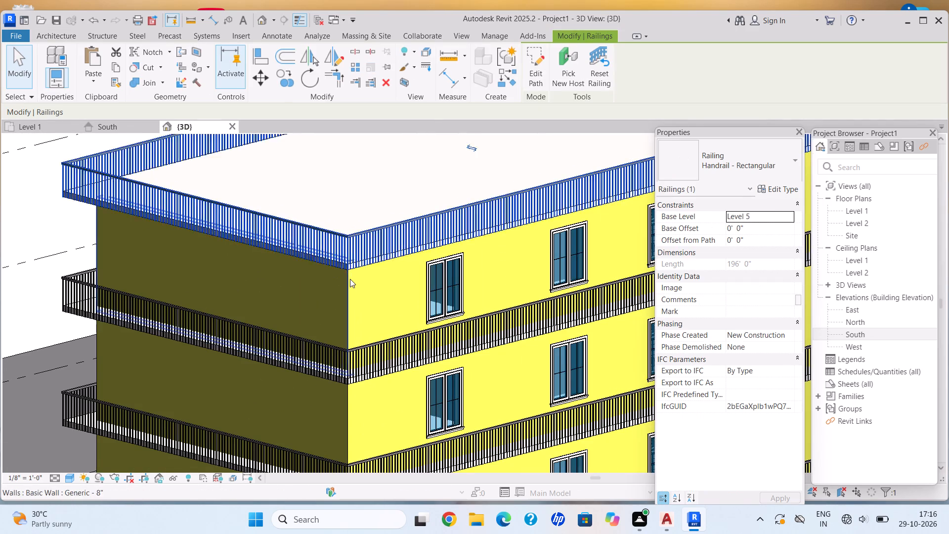
pyautogui.scroll(2, 350, 279)
pyautogui.click(260, 61)
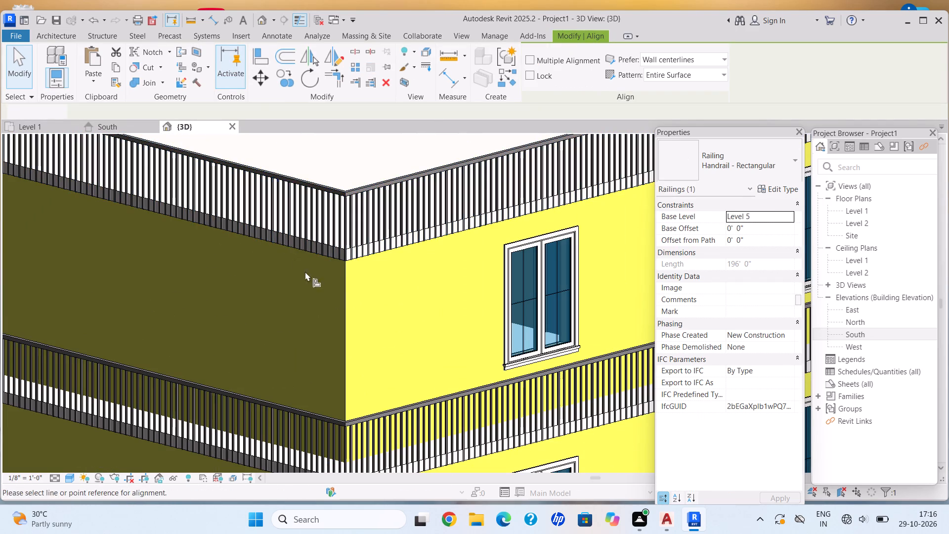
pyautogui.scroll(9, 347, 255)
pyautogui.scroll(-5, 341, 268)
pyautogui.keyDown('shift'); pyautogui.moveTo(341, 263); pyautogui.dragTo(361, 262, button='middle'); pyautogui.keyUp('shift')
pyautogui.moveTo(456, 286); pyautogui.dragTo(306, 249, button='middle')
pyautogui.scroll(1, 297, 252)
pyautogui.scroll(6, 395, 291)
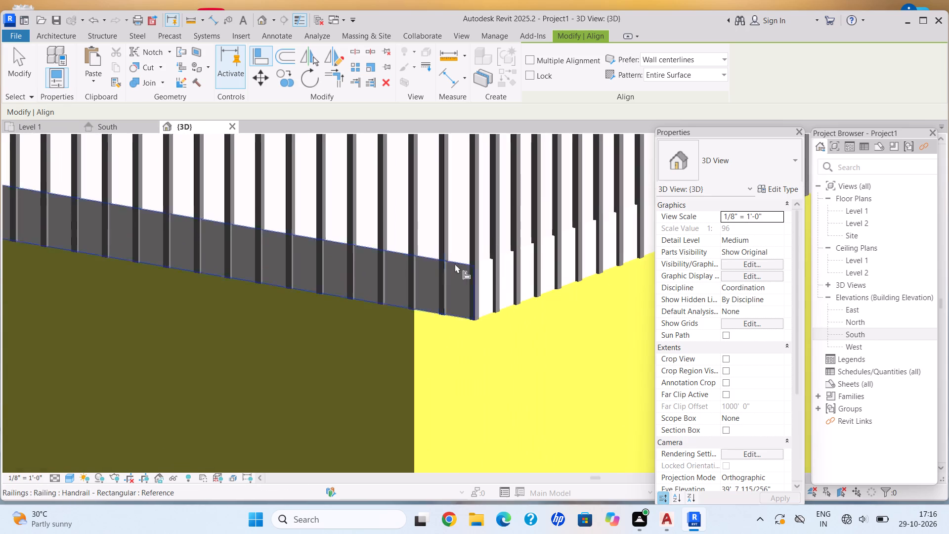
pyautogui.click(467, 263)
pyautogui.click(468, 322)
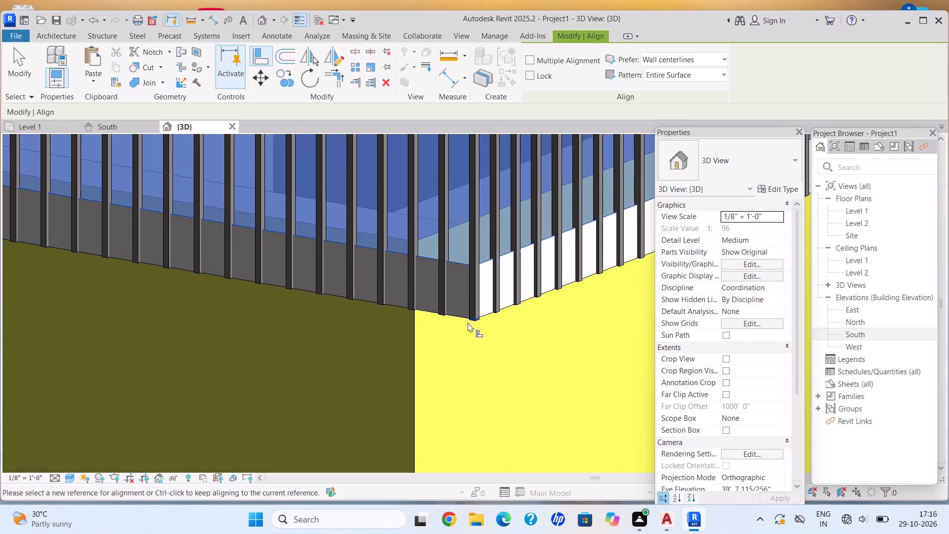
# Align the base of the Level 4 railing with the top edge of its projecting slab at the same corner.
pyautogui.scroll(-12, 468, 322)
pyautogui.moveTo(408, 364); pyautogui.dragTo(388, 345, button='middle')
pyautogui.scroll(-4, 369, 324)
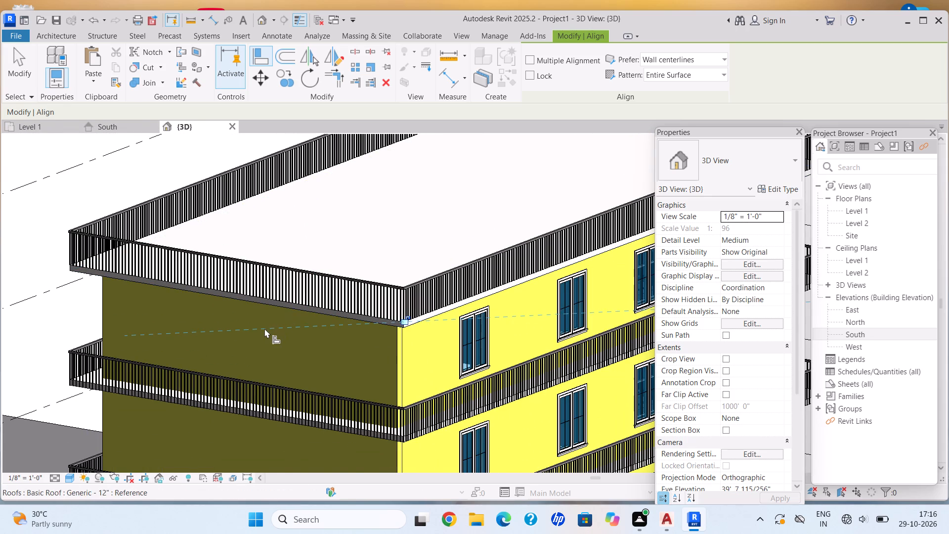
pyautogui.scroll(-2, 287, 336)
pyautogui.scroll(6, 360, 402)
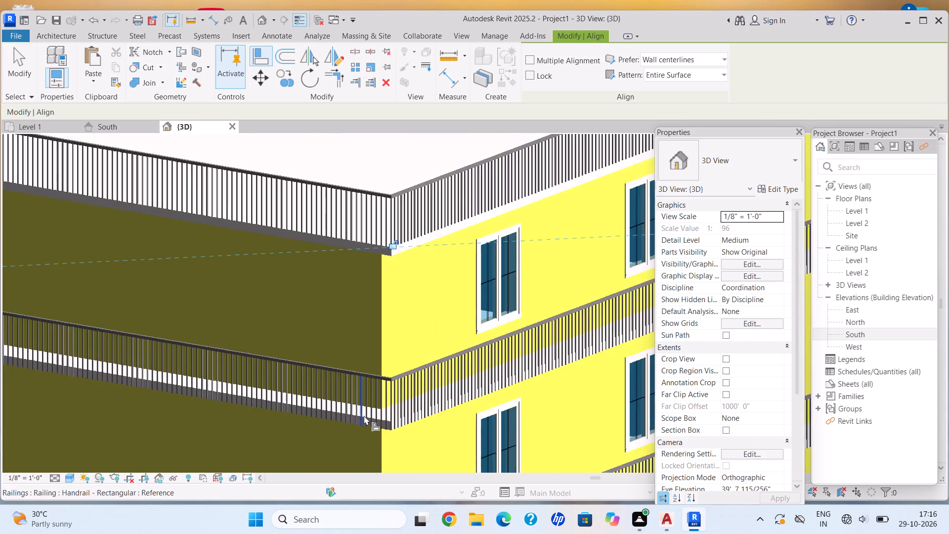
pyautogui.scroll(5, 364, 415)
pyautogui.scroll(-7, 398, 361)
pyautogui.press('Escape')
pyautogui.click(404, 349)
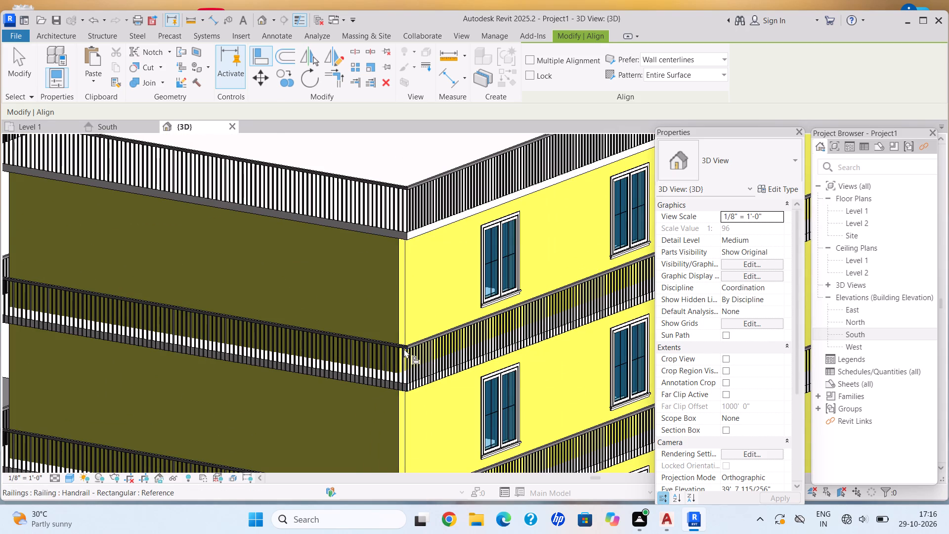
pyautogui.press('Escape')
pyautogui.scroll(-6, 402, 339)
pyautogui.click(399, 343)
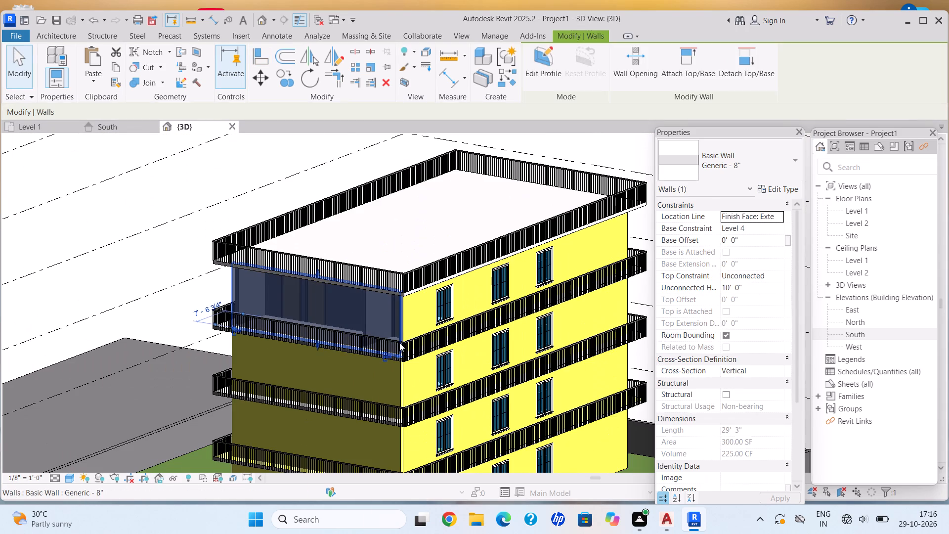
pyautogui.press('Escape')
pyautogui.click(418, 346)
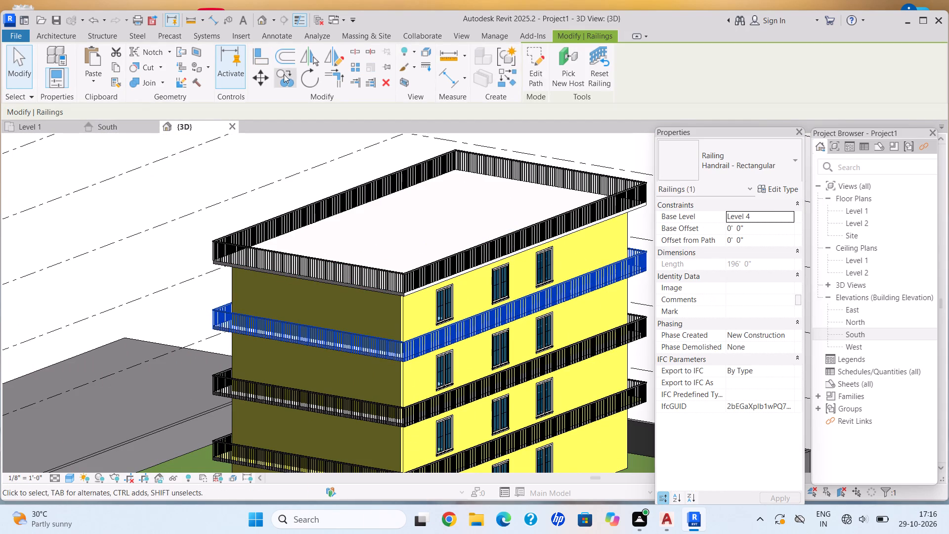
pyautogui.click(259, 58)
pyautogui.scroll(13, 412, 383)
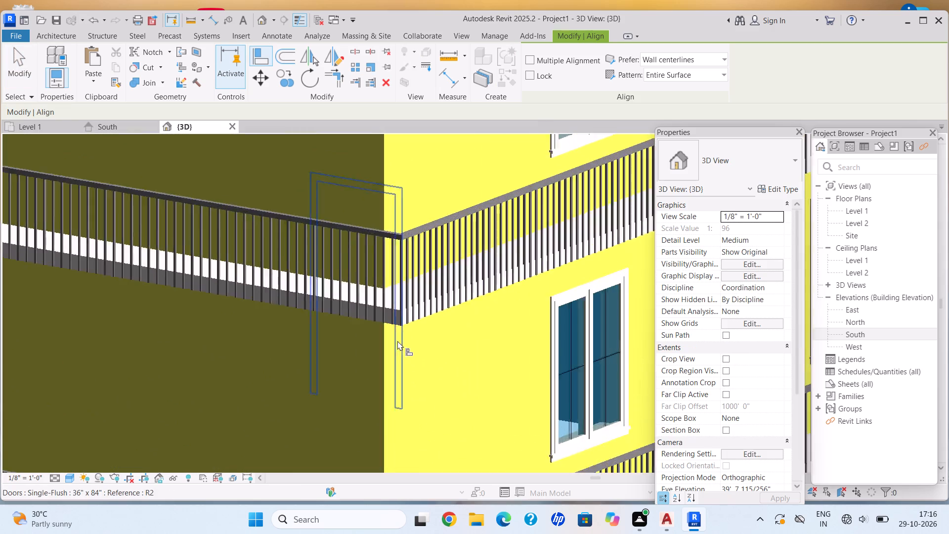
pyautogui.scroll(6, 397, 341)
pyautogui.click(403, 255)
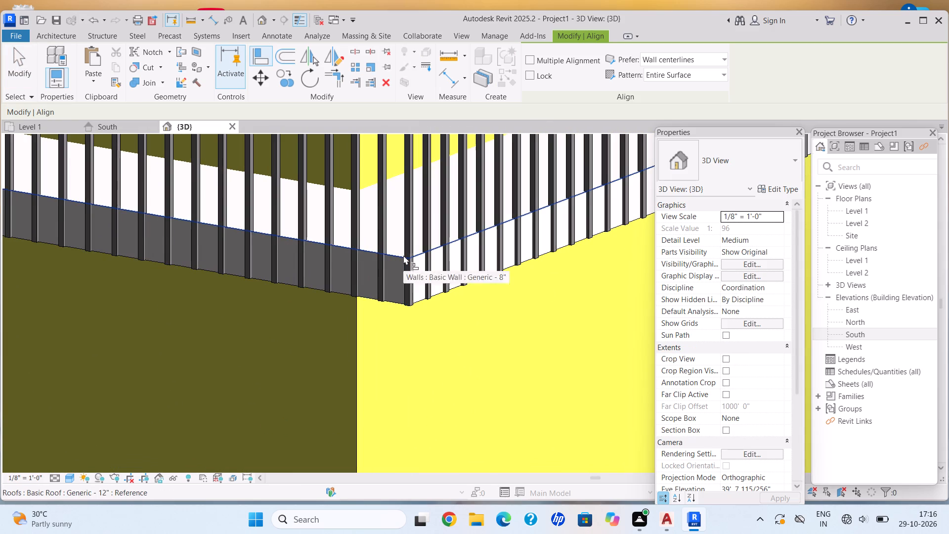
pyautogui.click(409, 306)
pyautogui.scroll(-6, 400, 356)
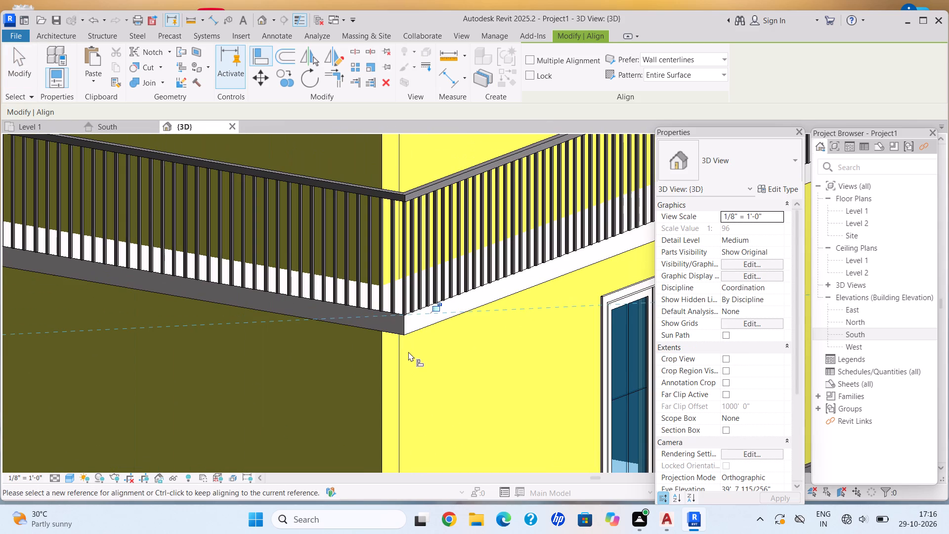
pyautogui.press('Escape')
pyautogui.scroll(-9, 426, 371)
pyautogui.moveTo(416, 351); pyautogui.dragTo(403, 281, button='middle')
pyautogui.scroll(-3, 432, 378)
pyautogui.moveTo(434, 379); pyautogui.dragTo(434, 377, button='middle')
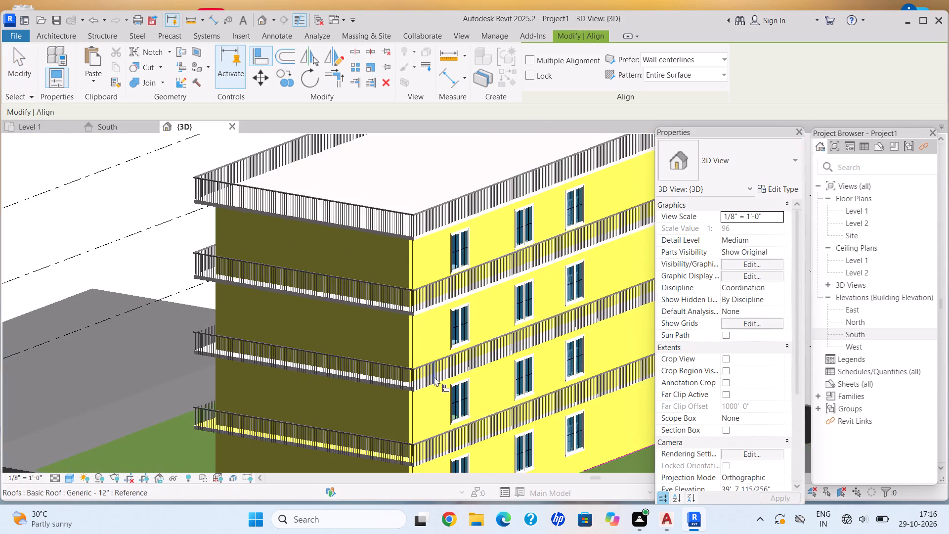
# Align the base of the Level 3 railing with the top edge of its projecting slab at the house corner.
pyautogui.moveTo(434, 377); pyautogui.dragTo(426, 344, button='middle')
pyautogui.scroll(6, 393, 365)
pyautogui.press('Escape')
pyautogui.click(425, 297)
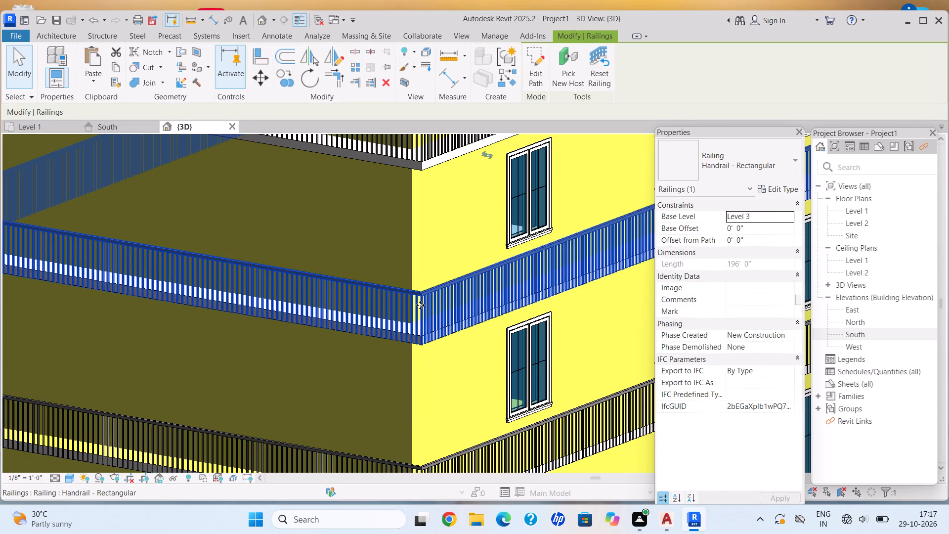
pyautogui.click(259, 60)
pyautogui.moveTo(428, 355); pyautogui.dragTo(422, 341, button='middle')
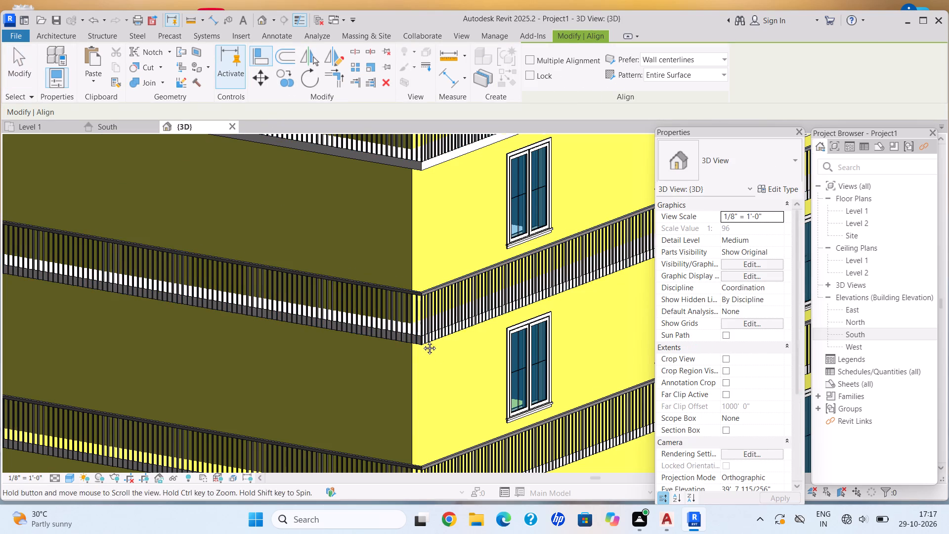
pyautogui.moveTo(422, 341); pyautogui.dragTo(420, 336, button='middle')
pyautogui.scroll(10, 412, 325)
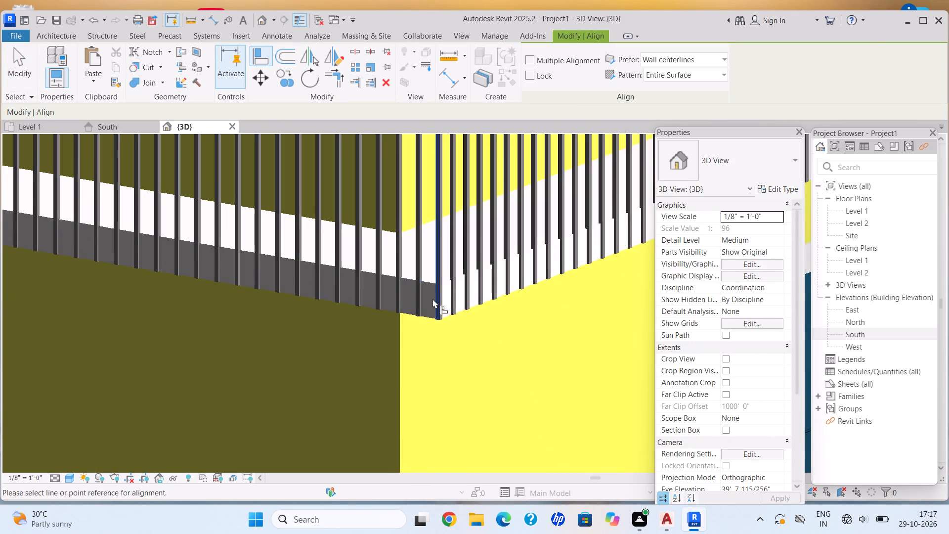
pyautogui.click(435, 281)
pyautogui.click(442, 319)
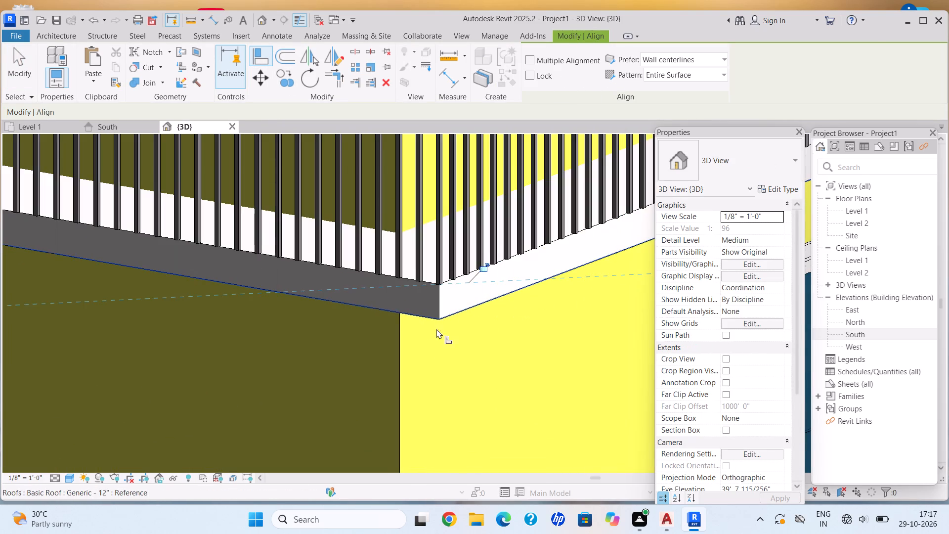
pyautogui.scroll(-9, 428, 374)
pyautogui.press('Escape')
pyautogui.moveTo(447, 351); pyautogui.dragTo(434, 298, button='middle')
pyautogui.scroll(-5, 431, 289)
pyautogui.moveTo(442, 309); pyautogui.dragTo(438, 297, button='middle')
pyautogui.scroll(-3, 439, 301)
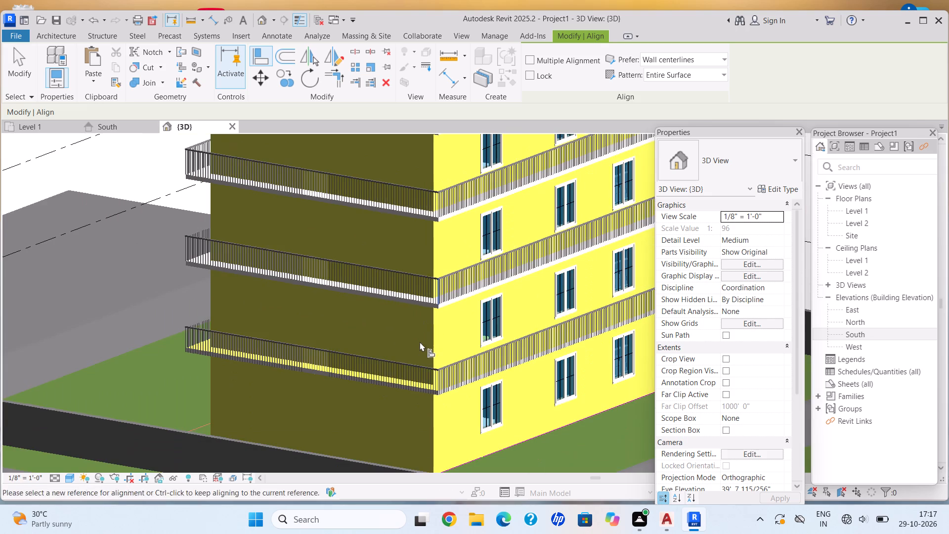
pyautogui.scroll(5, 445, 359)
pyautogui.press('Escape')
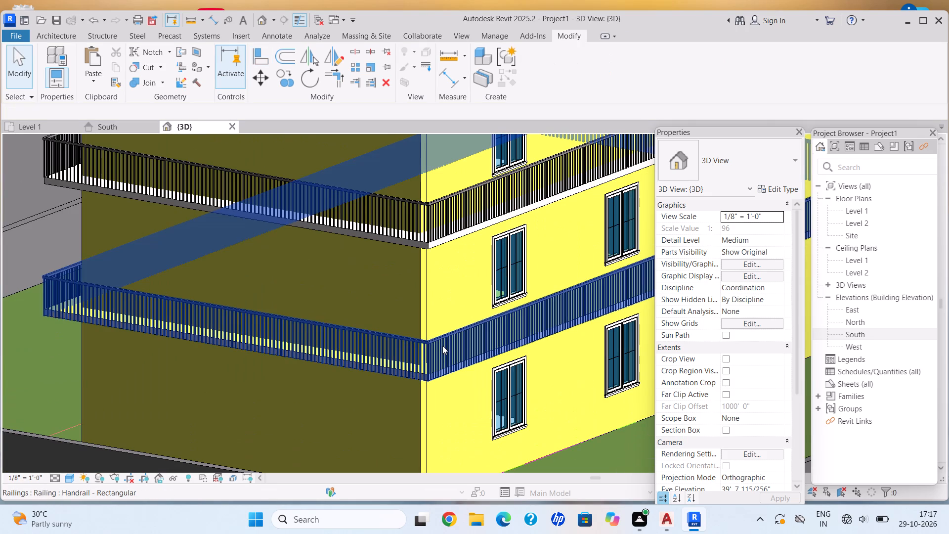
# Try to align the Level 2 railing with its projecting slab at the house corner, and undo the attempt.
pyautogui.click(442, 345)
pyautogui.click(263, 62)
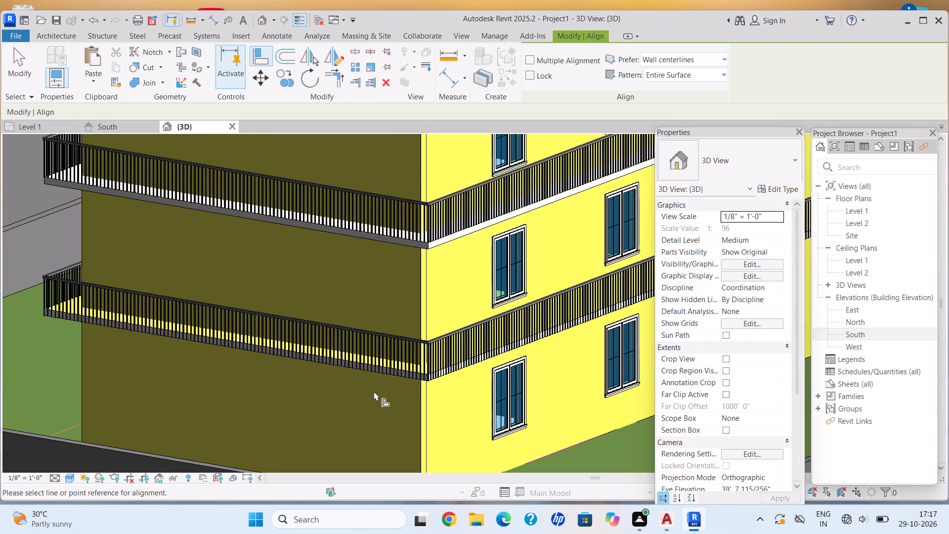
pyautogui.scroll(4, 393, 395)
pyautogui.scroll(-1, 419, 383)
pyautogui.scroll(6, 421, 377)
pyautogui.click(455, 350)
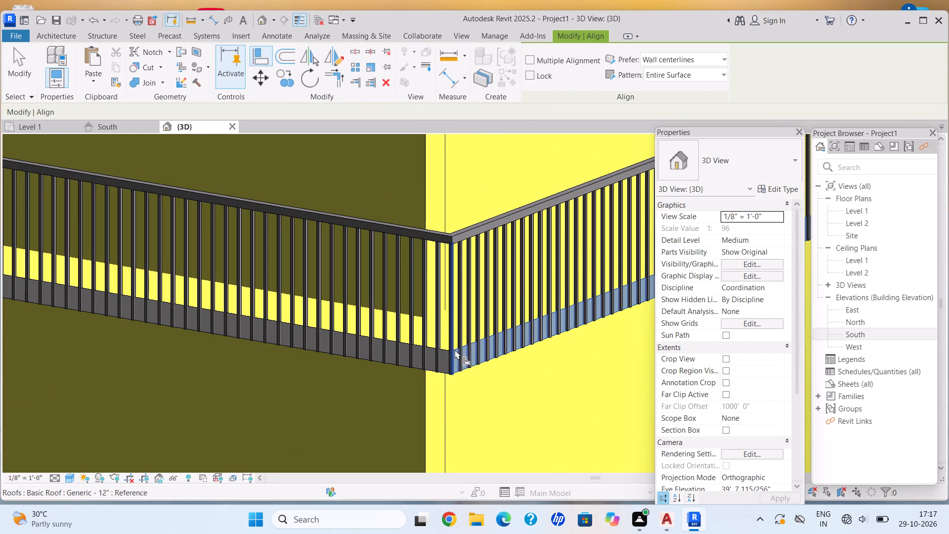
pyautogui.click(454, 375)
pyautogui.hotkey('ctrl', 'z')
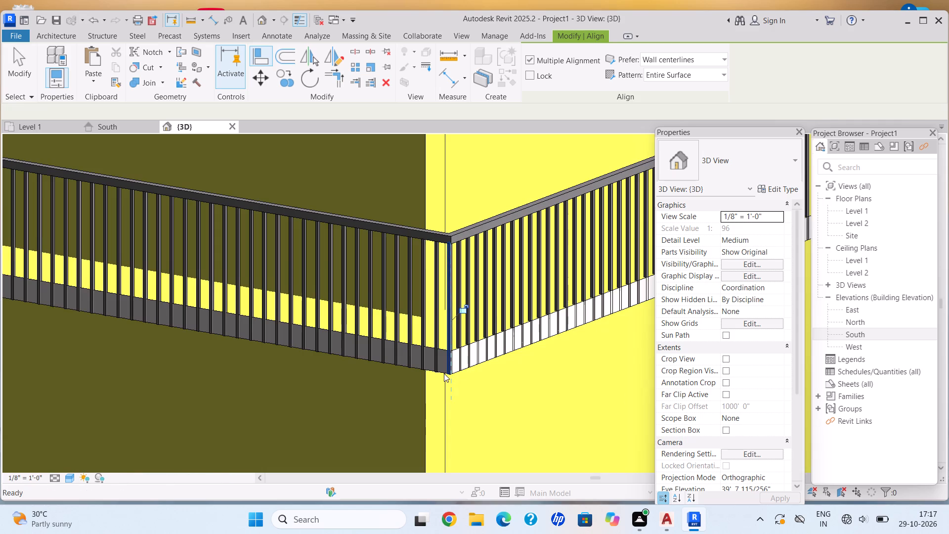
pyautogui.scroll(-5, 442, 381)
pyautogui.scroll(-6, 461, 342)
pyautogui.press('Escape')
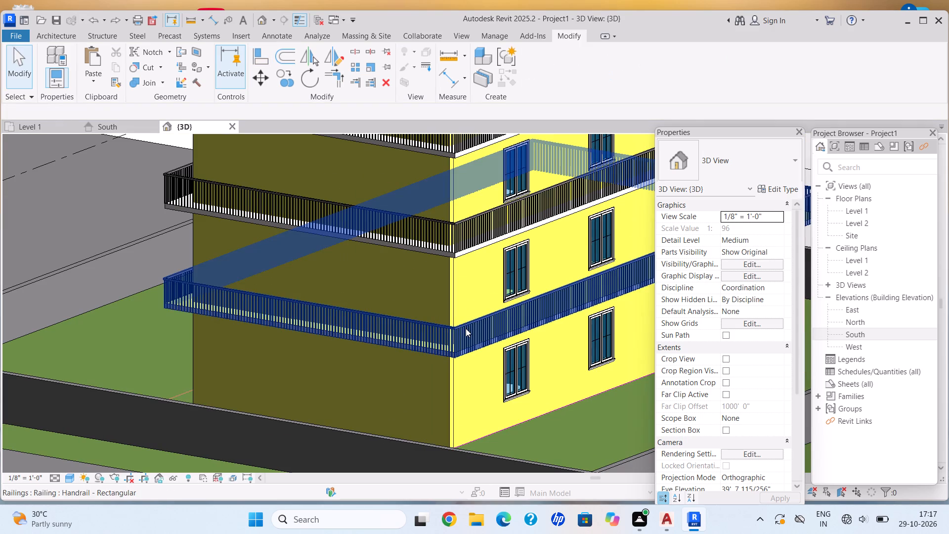
# Align the base of the Level 2 railing with the top edge of its projecting slab at the house corner.
pyautogui.click(466, 328)
pyautogui.click(263, 64)
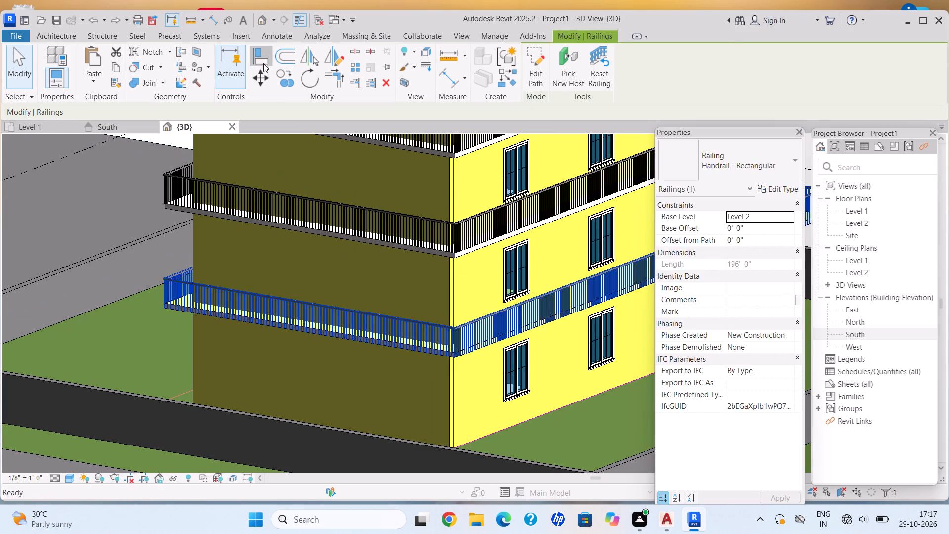
pyautogui.scroll(-3, 365, 325)
pyautogui.moveTo(360, 320); pyautogui.dragTo(377, 317, button='middle')
pyautogui.scroll(10, 421, 347)
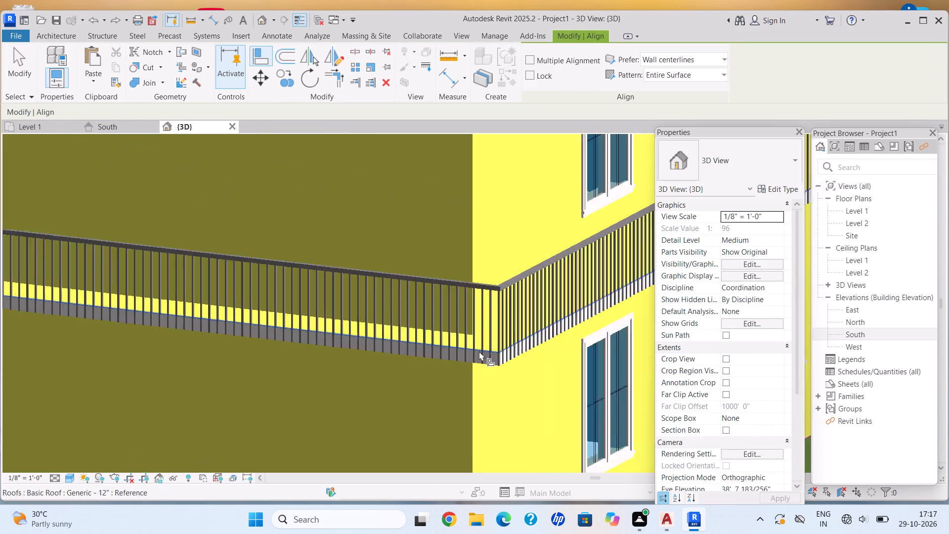
pyautogui.scroll(5, 479, 351)
pyautogui.moveTo(481, 350); pyautogui.dragTo(281, 267, button='middle')
pyautogui.scroll(1, 306, 265)
pyautogui.scroll(3, 334, 303)
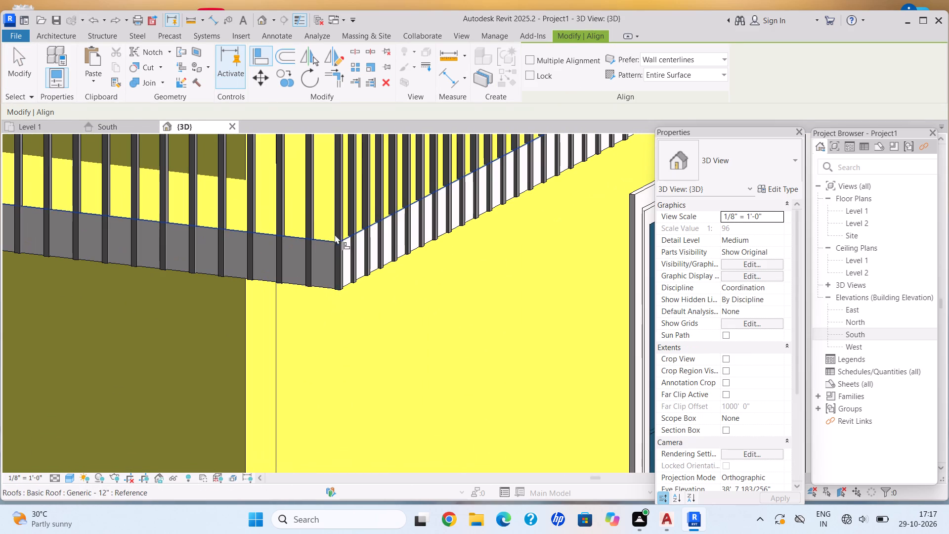
pyautogui.click(331, 238)
pyautogui.click(338, 290)
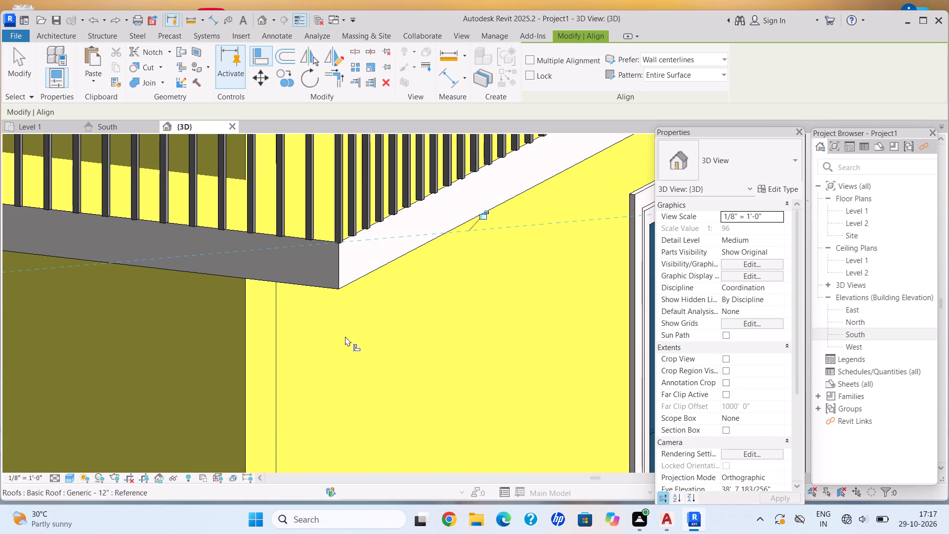
pyautogui.press('Escape')
pyautogui.scroll(-20, 347, 346)
pyautogui.scroll(-11, 347, 346)
pyautogui.press('Escape')
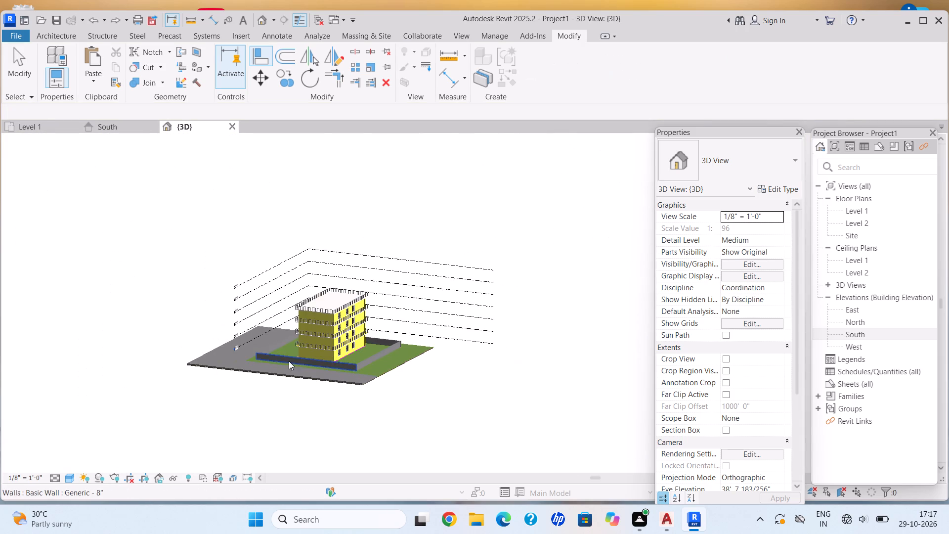
# Examine the house and boundary wall from all sides in 3D, including the base of the house walls beside the ground-floor door.
pyautogui.keyDown('shift'); pyautogui.moveTo(279, 342); pyautogui.dragTo(359, 299, button='middle'); pyautogui.keyUp('shift')
pyautogui.keyDown('shift'); pyautogui.moveTo(363, 302); pyautogui.dragTo(425, 362, button='middle'); pyautogui.keyUp('shift')
pyautogui.scroll(9, 329, 359)
pyautogui.keyDown('shift'); pyautogui.moveTo(351, 354); pyautogui.dragTo(248, 354, button='middle'); pyautogui.keyUp('shift')
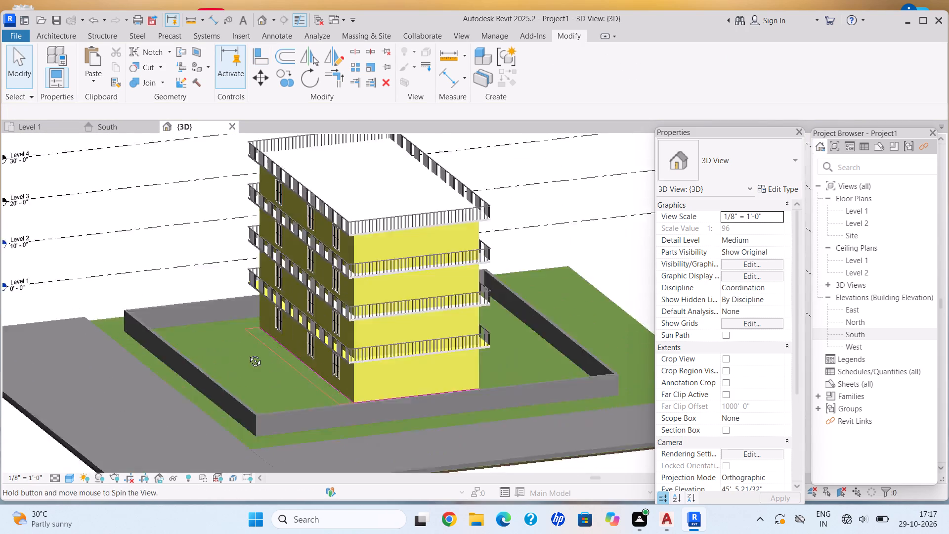
pyautogui.keyDown('shift'); pyautogui.moveTo(248, 354); pyautogui.dragTo(249, 354, button='middle'); pyautogui.keyUp('shift')
pyautogui.keyDown('shift'); pyautogui.moveTo(267, 352); pyautogui.dragTo(118, 355, button='middle'); pyautogui.keyUp('shift')
pyautogui.keyDown('shift'); pyautogui.moveTo(165, 352); pyautogui.dragTo(129, 352, button='middle'); pyautogui.keyUp('shift')
pyautogui.keyDown('shift'); pyautogui.moveTo(208, 355); pyautogui.dragTo(109, 330, button='middle'); pyautogui.keyUp('shift')
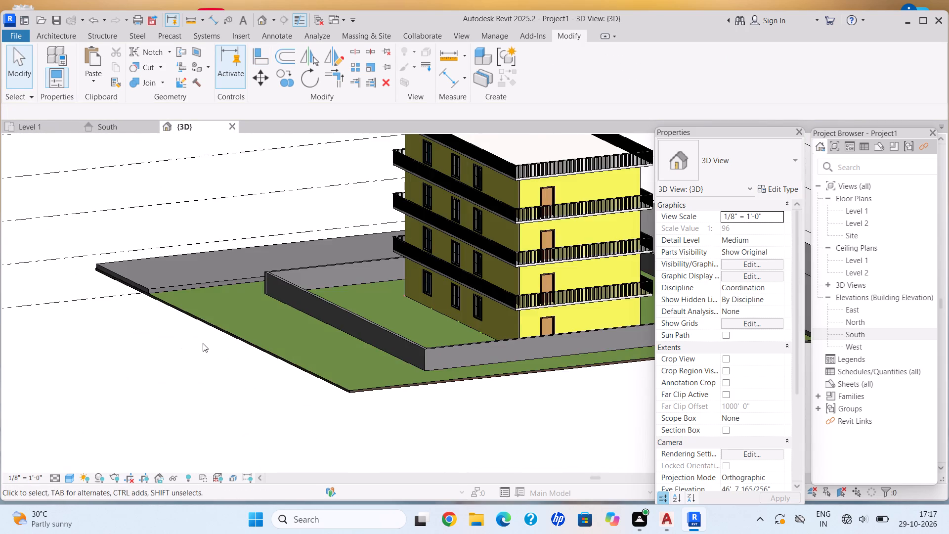
pyautogui.keyDown('shift'); pyautogui.moveTo(192, 331); pyautogui.dragTo(168, 314, button='middle'); pyautogui.keyUp('shift')
pyautogui.moveTo(236, 344); pyautogui.dragTo(16, 316, button='middle')
pyautogui.keyDown('shift'); pyautogui.moveTo(122, 341); pyautogui.dragTo(102, 328, button='middle'); pyautogui.keyUp('shift')
pyautogui.scroll(5, 196, 334)
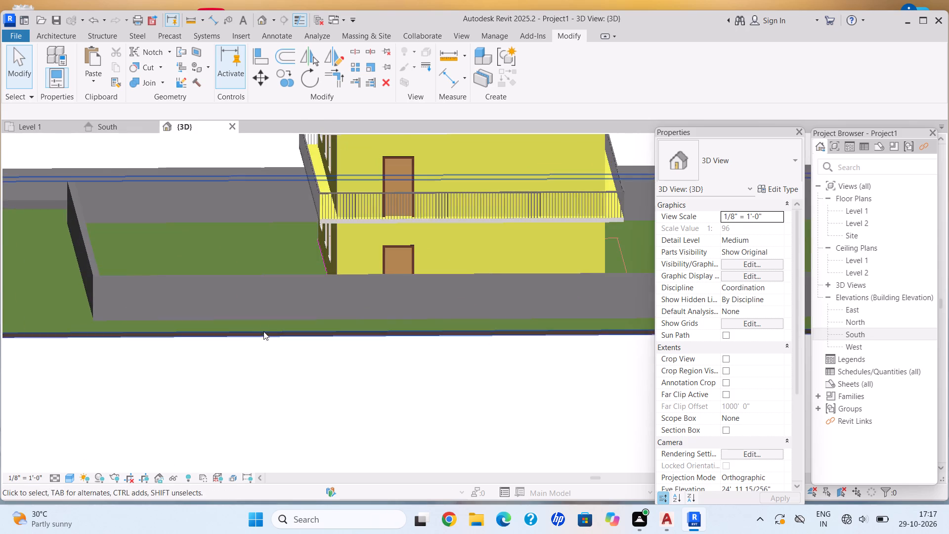
pyautogui.keyDown('shift'); pyautogui.moveTo(256, 339); pyautogui.dragTo(239, 364, button='middle'); pyautogui.keyUp('shift')
pyautogui.scroll(4, 278, 288)
pyautogui.scroll(-6, 316, 300)
pyautogui.keyDown('shift'); pyautogui.moveTo(227, 280); pyautogui.dragTo(300, 323, button='middle'); pyautogui.keyUp('shift')
pyautogui.keyDown('shift'); pyautogui.moveTo(306, 327); pyautogui.dragTo(315, 333, button='middle'); pyautogui.keyUp('shift')
pyautogui.scroll(2, 380, 296)
pyautogui.keyDown('shift'); pyautogui.moveTo(377, 298); pyautogui.dragTo(380, 303, button='middle'); pyautogui.keyUp('shift')
pyautogui.keyDown('shift'); pyautogui.moveTo(383, 307); pyautogui.dragTo(388, 317, button='middle'); pyautogui.keyUp('shift')
pyautogui.keyDown('shift'); pyautogui.moveTo(396, 333); pyautogui.dragTo(407, 350, button='middle'); pyautogui.keyUp('shift')
pyautogui.scroll(4, 410, 297)
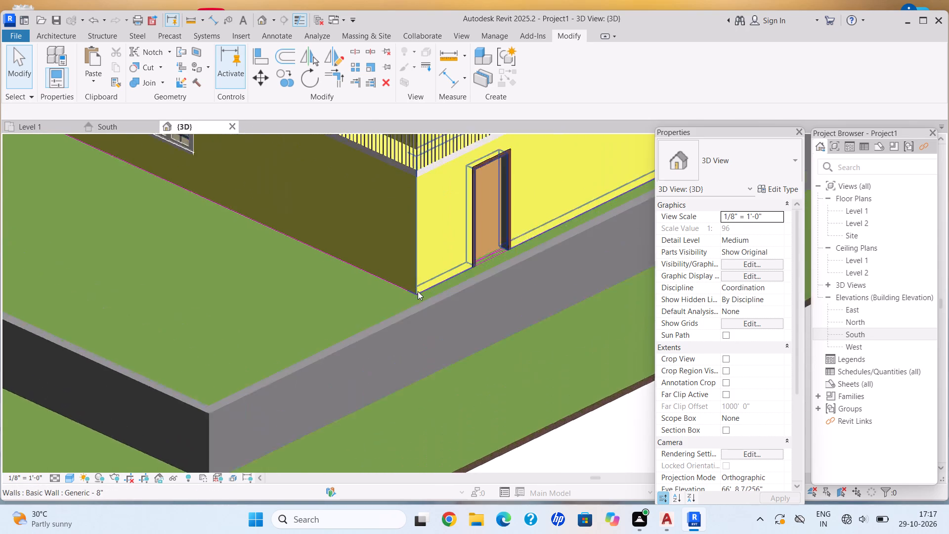
pyautogui.scroll(2, 418, 291)
pyautogui.scroll(-5, 418, 291)
# Create a Generic - 12" floor on Level 1 with a rectangular boundary between opposite outer corners of the house walls.
pyautogui.click(43, 129)
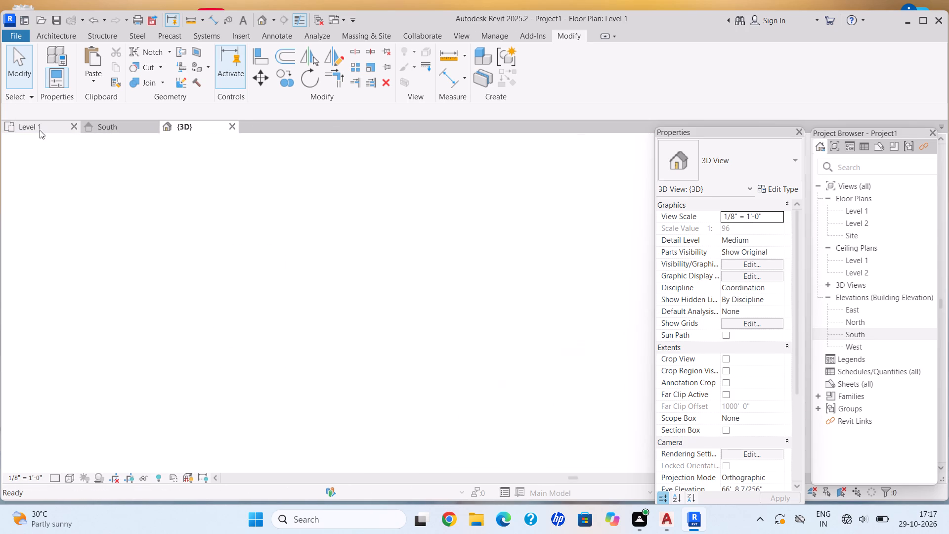
pyautogui.click(74, 33)
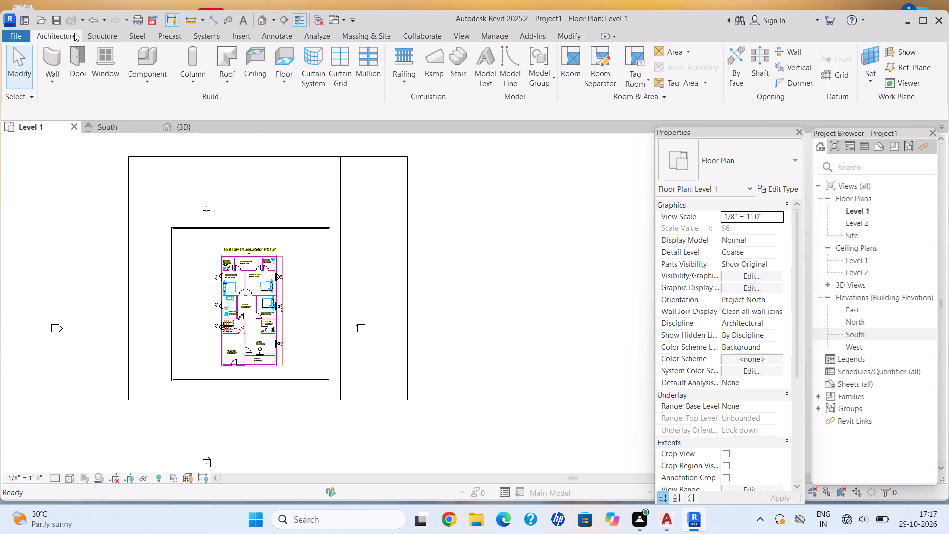
pyautogui.click(290, 85)
pyautogui.click(303, 103)
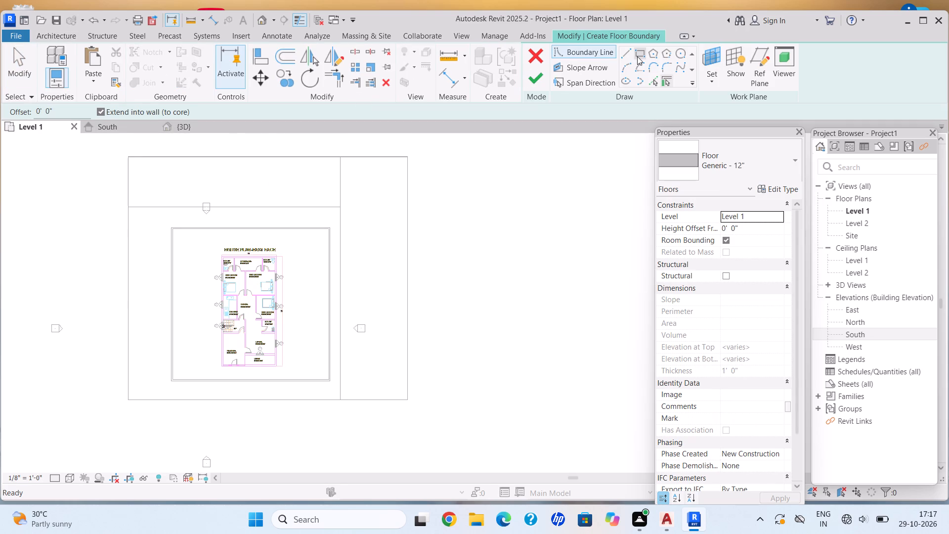
pyautogui.rightClick(647, 55)
pyautogui.rightClick(645, 58)
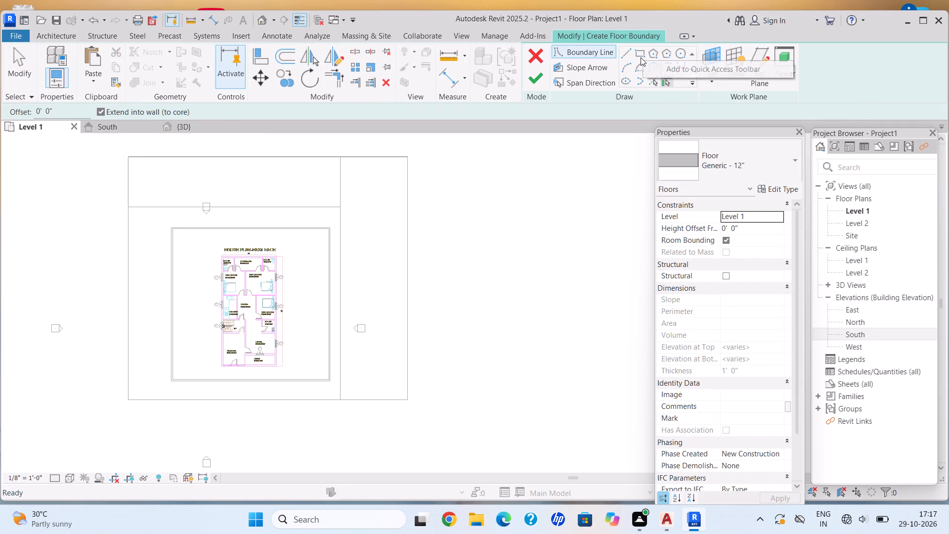
pyautogui.click(641, 57)
pyautogui.scroll(9, 242, 259)
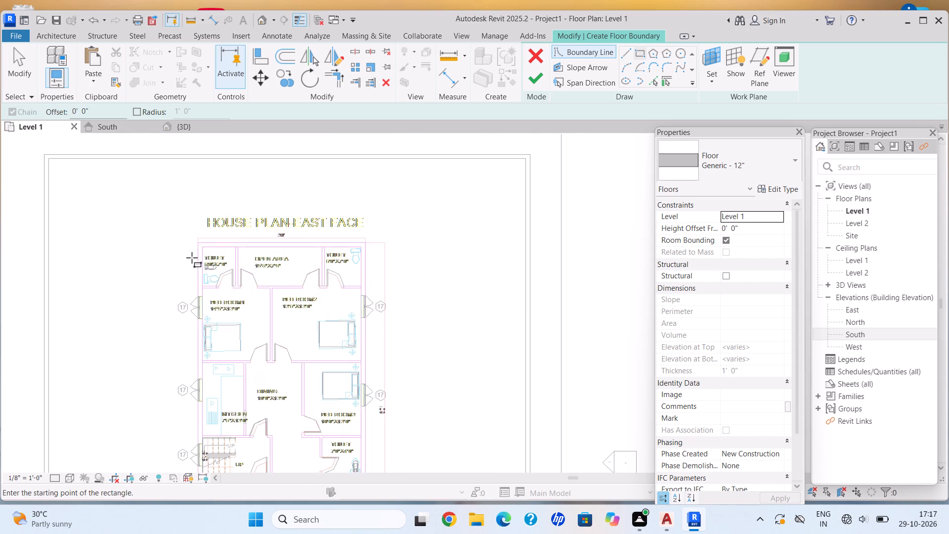
pyautogui.scroll(8, 192, 258)
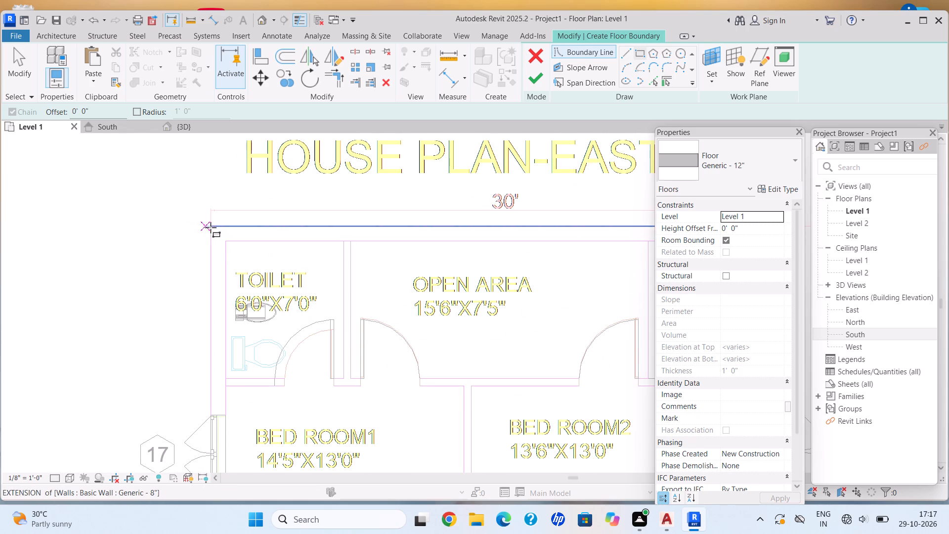
pyautogui.click(211, 228)
pyautogui.scroll(-8, 455, 385)
pyautogui.middleClick(453, 386)
pyautogui.moveTo(395, 344); pyautogui.dragTo(281, 259, button='middle')
pyautogui.moveTo(361, 354); pyautogui.dragTo(340, 229, button='middle')
pyautogui.scroll(-2, 352, 316)
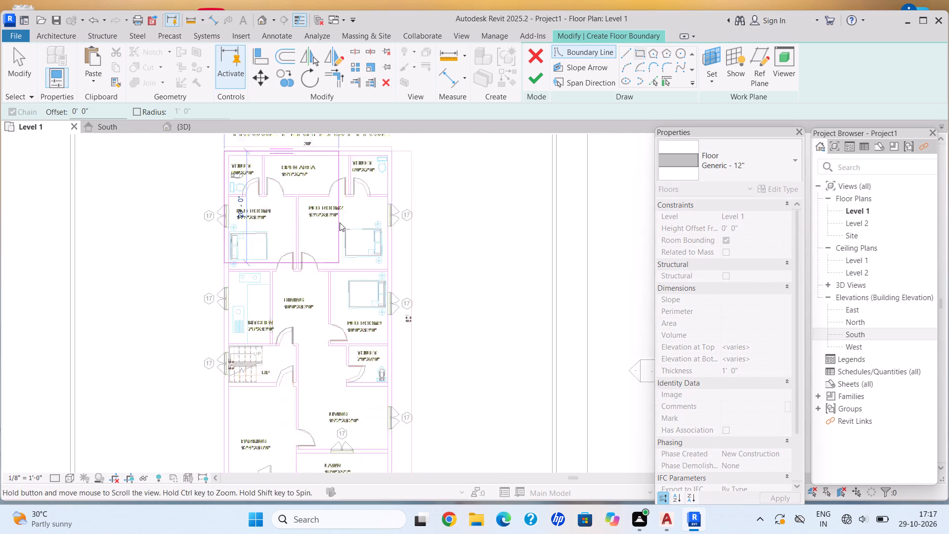
pyautogui.scroll(-1, 340, 222)
pyautogui.scroll(10, 387, 397)
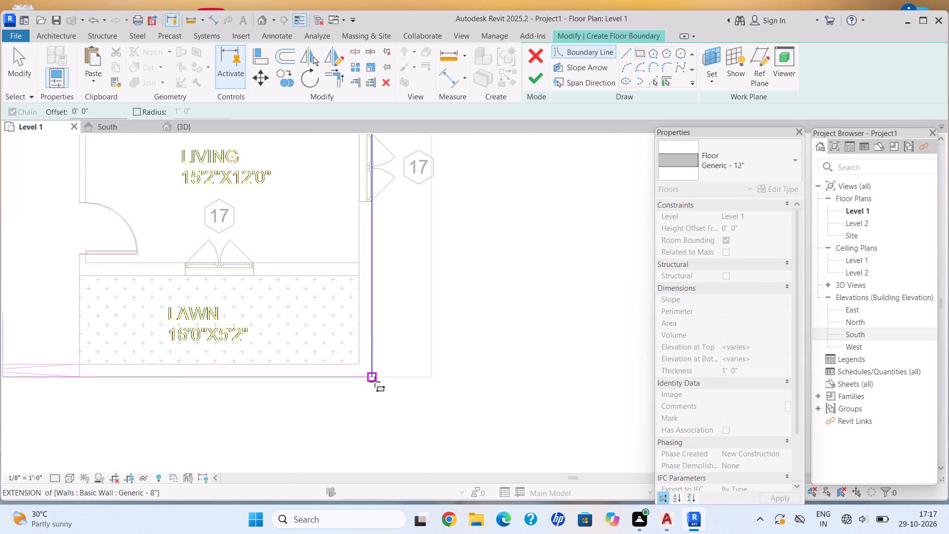
pyautogui.click(372, 379)
pyautogui.click(535, 81)
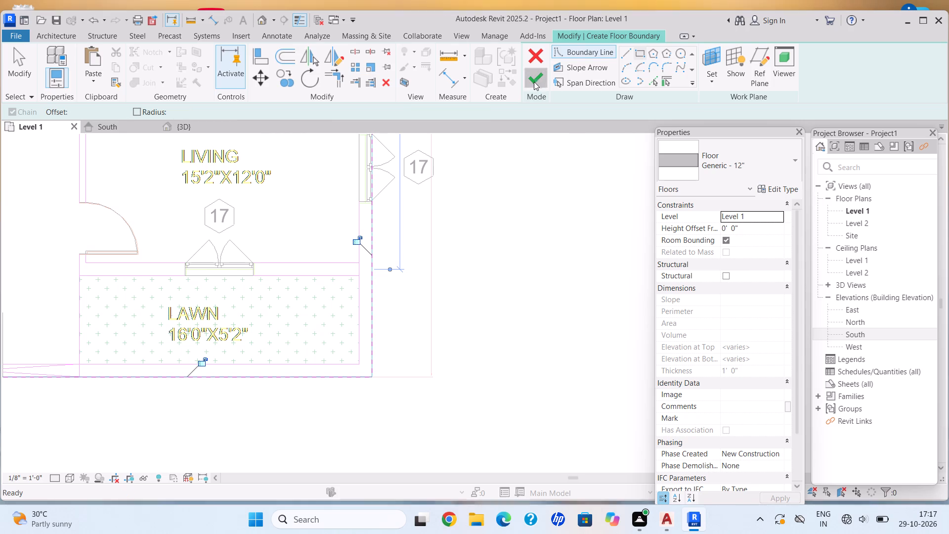
# Edit the Grassland - 16" toposolid from the 3D view, setting its height offset from level to -3".
pyautogui.click(219, 125)
pyautogui.scroll(-2, 403, 282)
pyautogui.middleClick(350, 307)
pyautogui.scroll(2, 365, 305)
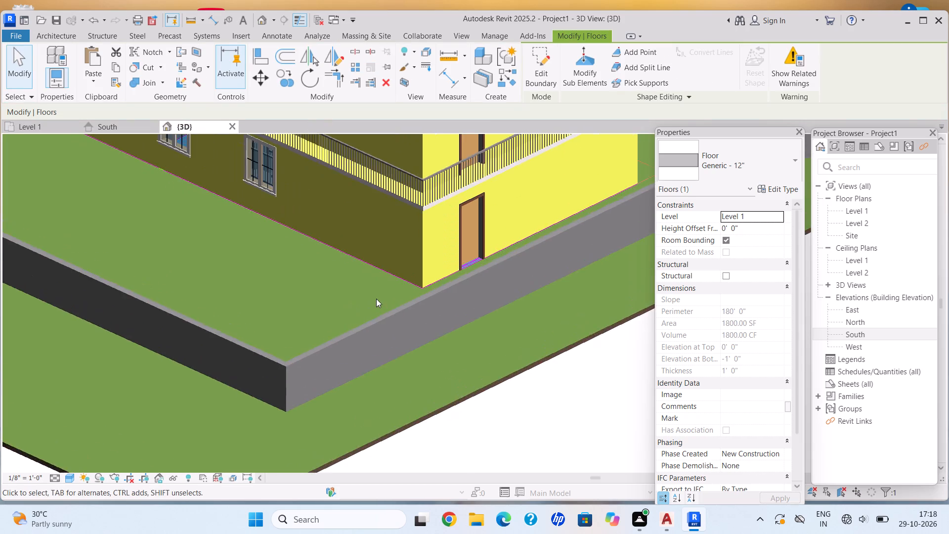
pyautogui.scroll(3, 457, 276)
pyautogui.scroll(-3, 458, 280)
pyautogui.moveTo(452, 286); pyautogui.dragTo(292, 244, button='middle')
pyautogui.scroll(-1, 354, 315)
pyautogui.doubleClick(356, 325)
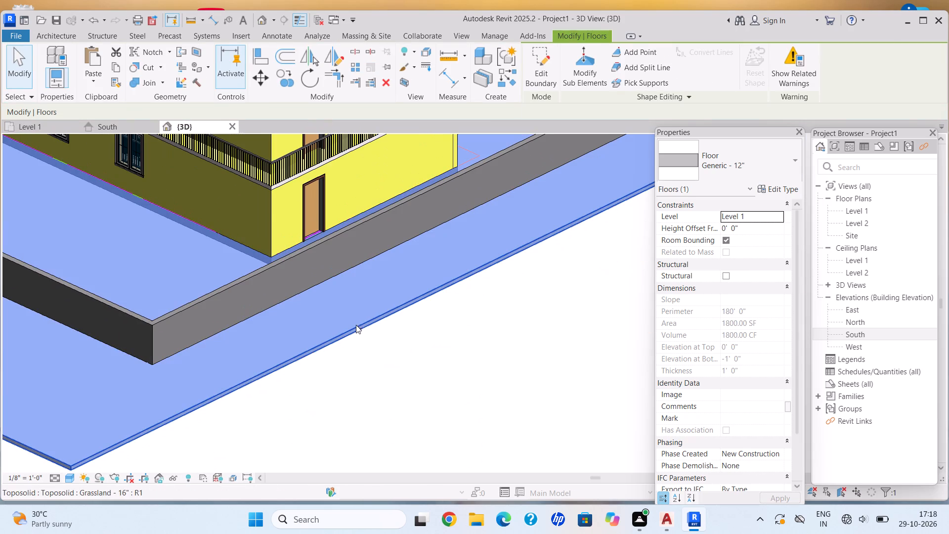
pyautogui.click(766, 228)
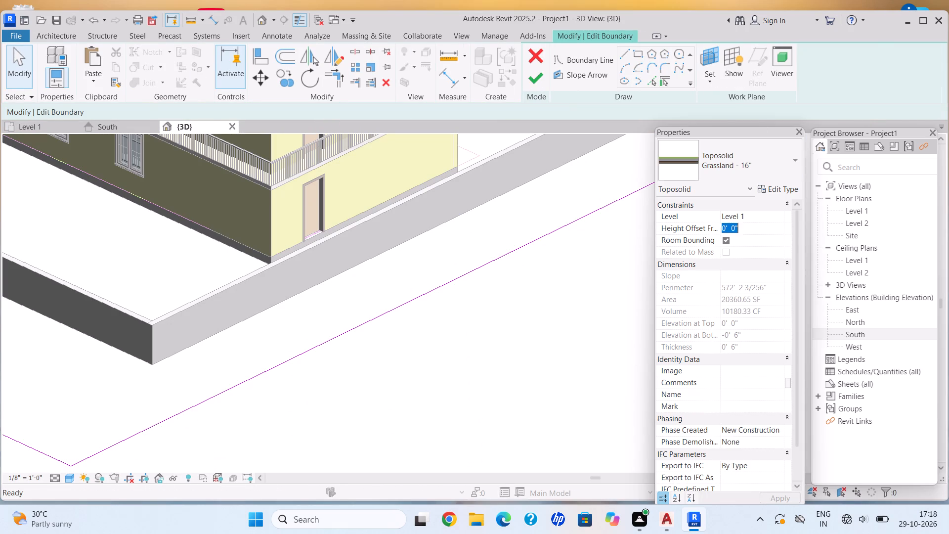
pyautogui.press('BackSpace')
pyautogui.write('-3"')
pyautogui.press('Return')
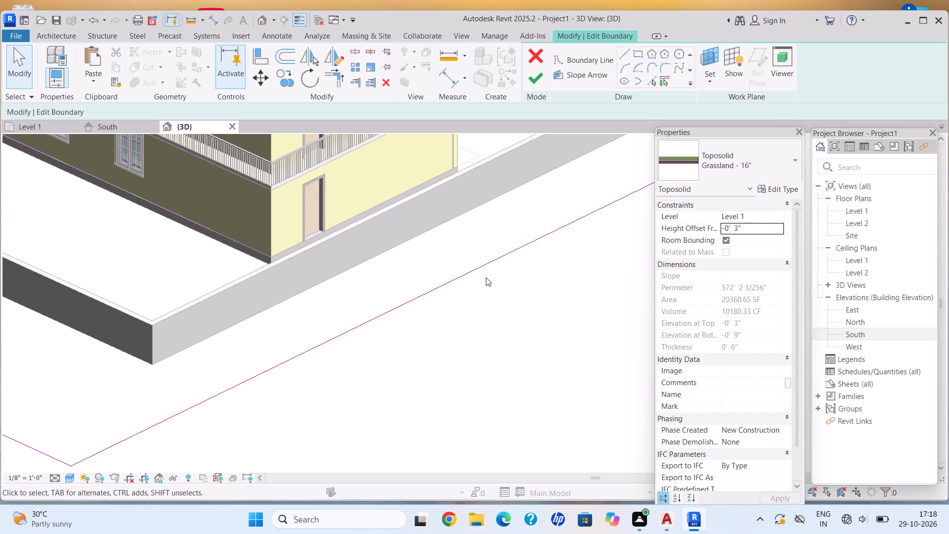
pyautogui.press('Escape')
pyautogui.press('Escape')
pyautogui.scroll(-5, 344, 407)
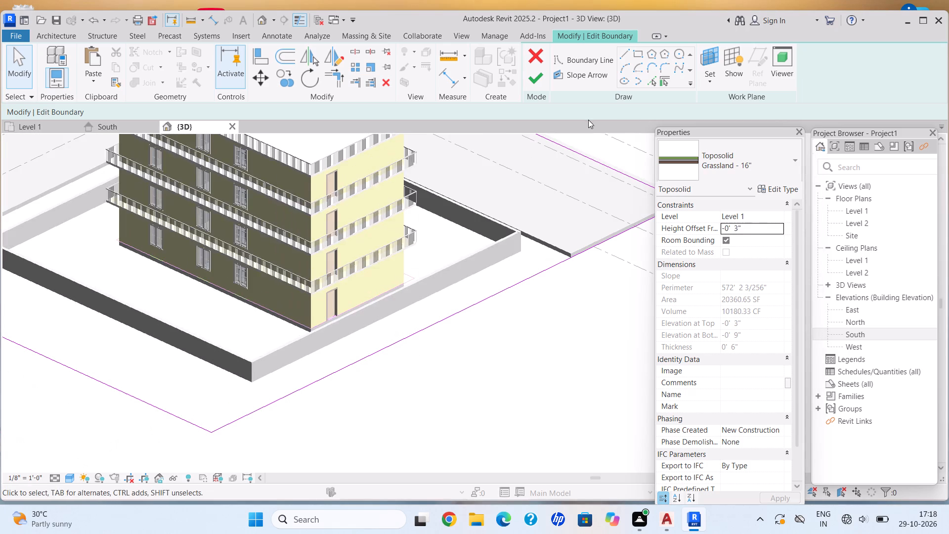
pyautogui.click(536, 78)
pyautogui.press('Escape')
pyautogui.press('Escape')
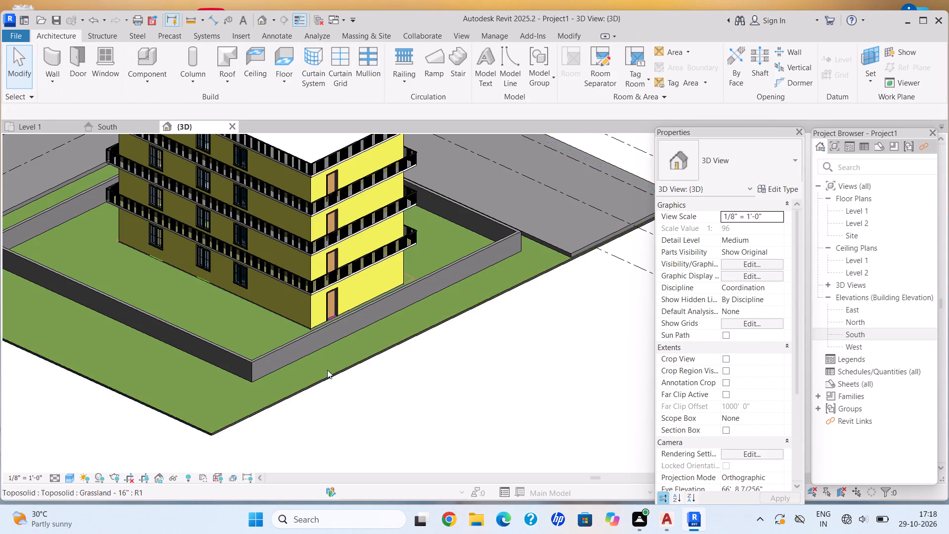
# Enter -3" as the Grassland - 16" toposolid's height offset from Level 1.
pyautogui.click(326, 381)
pyautogui.click(762, 226)
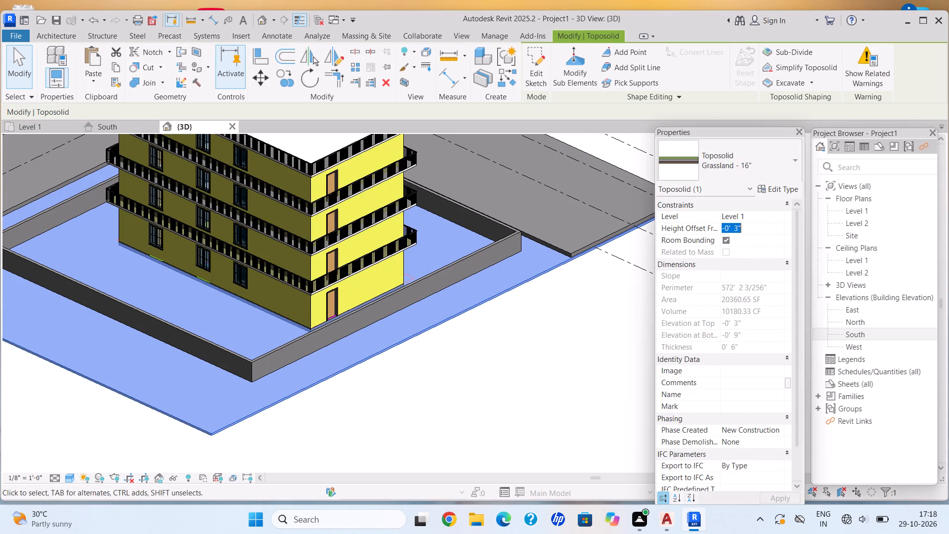
pyautogui.press('BackSpace')
pyautogui.write('-2')
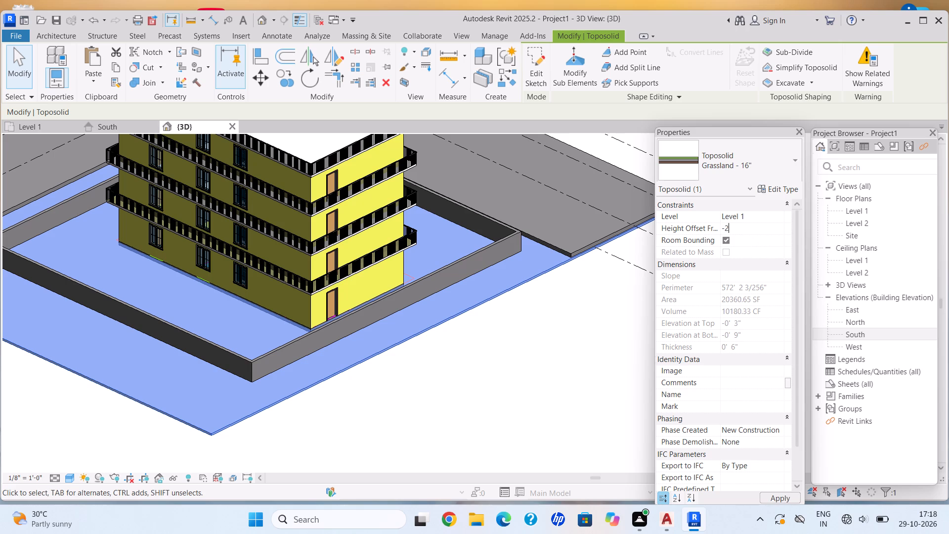
pyautogui.press('BackSpace')
pyautogui.write('3"')
pyautogui.press('Return')
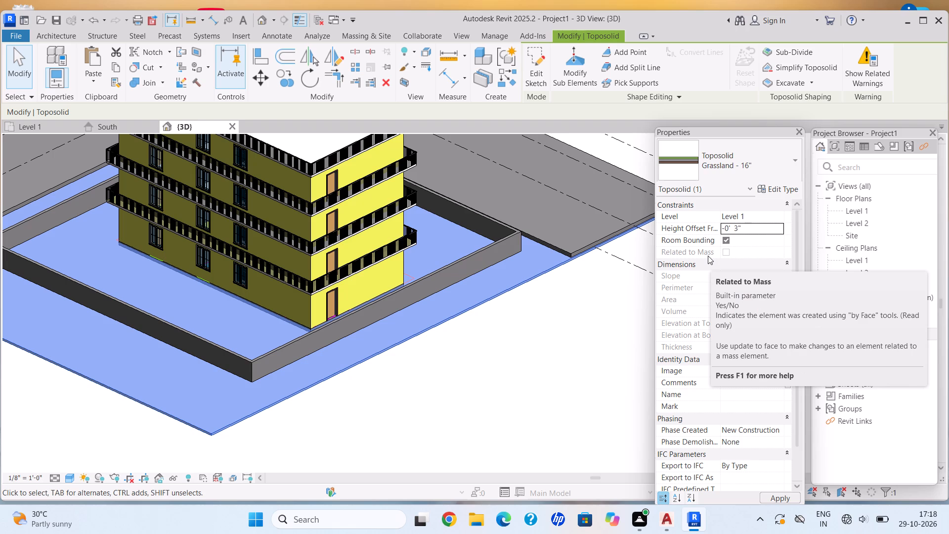
pyautogui.press('Escape')
pyautogui.press('Escape')
pyautogui.scroll(-4, 720, 305)
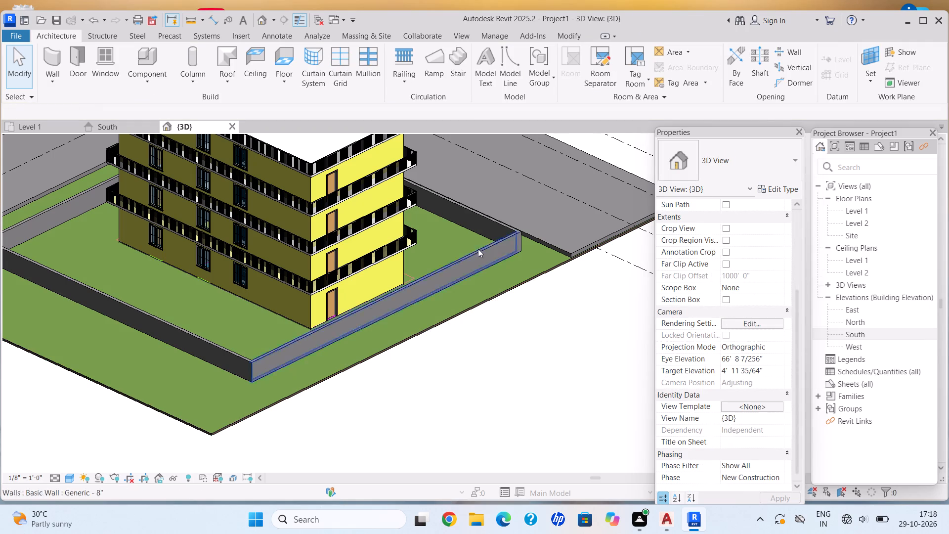
pyautogui.press('Escape')
# Extend the Generic - 12" floor's boundary edge on the house's long road-facing side out to the boundary wall's outer face.
pyautogui.middleClick(476, 256)
pyautogui.keyDown('shift'); pyautogui.middleClick(514, 252); pyautogui.keyUp('shift')
pyautogui.keyDown('shift'); pyautogui.moveTo(508, 261); pyautogui.dragTo(500, 270, button='middle'); pyautogui.keyUp('shift')
pyautogui.keyDown('shift'); pyautogui.moveTo(483, 283); pyautogui.dragTo(459, 298, button='middle'); pyautogui.keyUp('shift')
pyautogui.keyDown('shift'); pyautogui.moveTo(379, 306); pyautogui.dragTo(364, 303, button='middle'); pyautogui.keyUp('shift')
pyautogui.scroll(4, 357, 309)
pyautogui.moveTo(488, 244); pyautogui.dragTo(508, 215, button='middle')
pyautogui.moveTo(531, 183); pyautogui.dragTo(537, 174, button='middle')
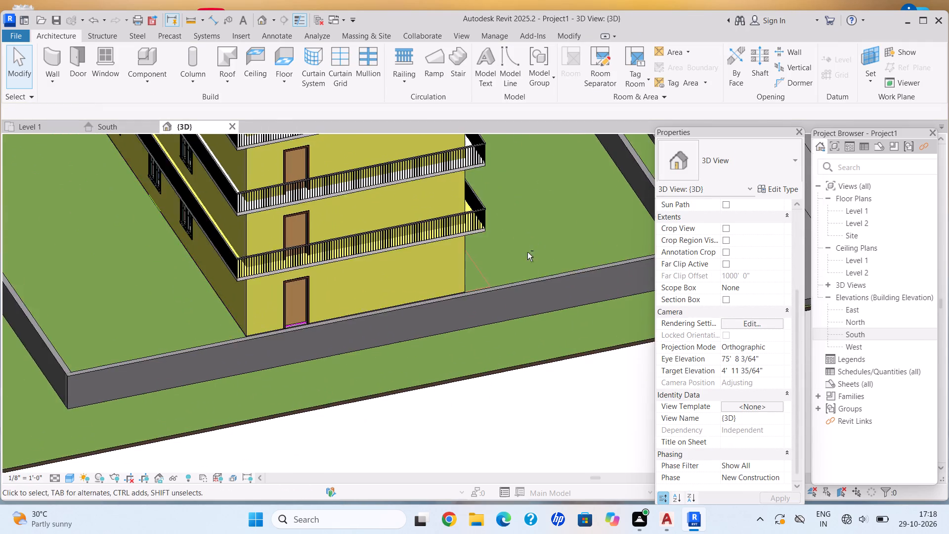
pyautogui.keyDown('shift'); pyautogui.moveTo(526, 254); pyautogui.dragTo(525, 260, button='middle'); pyautogui.keyUp('shift')
pyautogui.keyDown('shift'); pyautogui.middleClick(426, 288); pyautogui.keyUp('shift')
pyautogui.keyDown('shift'); pyautogui.moveTo(503, 300); pyautogui.dragTo(457, 320, button='middle'); pyautogui.keyUp('shift')
pyautogui.keyDown('shift'); pyautogui.moveTo(442, 323); pyautogui.dragTo(378, 322, button='middle'); pyautogui.keyUp('shift')
pyautogui.keyDown('shift'); pyautogui.scroll(1, 435, 325); pyautogui.keyUp('shift')
pyautogui.moveTo(535, 140); pyautogui.dragTo(544, 134, button='middle')
pyautogui.moveTo(348, 329); pyautogui.dragTo(498, 185, button='middle')
pyautogui.moveTo(411, 299); pyautogui.dragTo(416, 279, button='middle')
pyautogui.scroll(19, 420, 279)
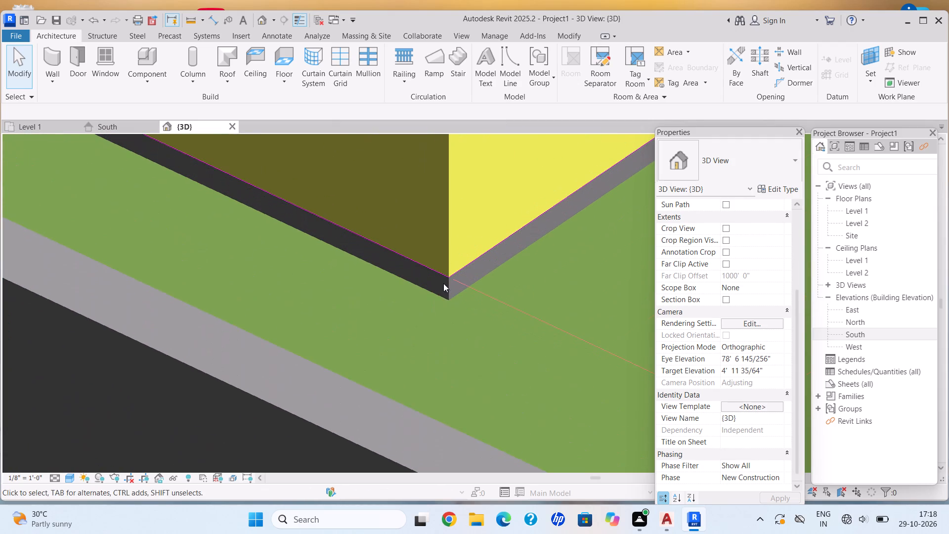
pyautogui.click(449, 289)
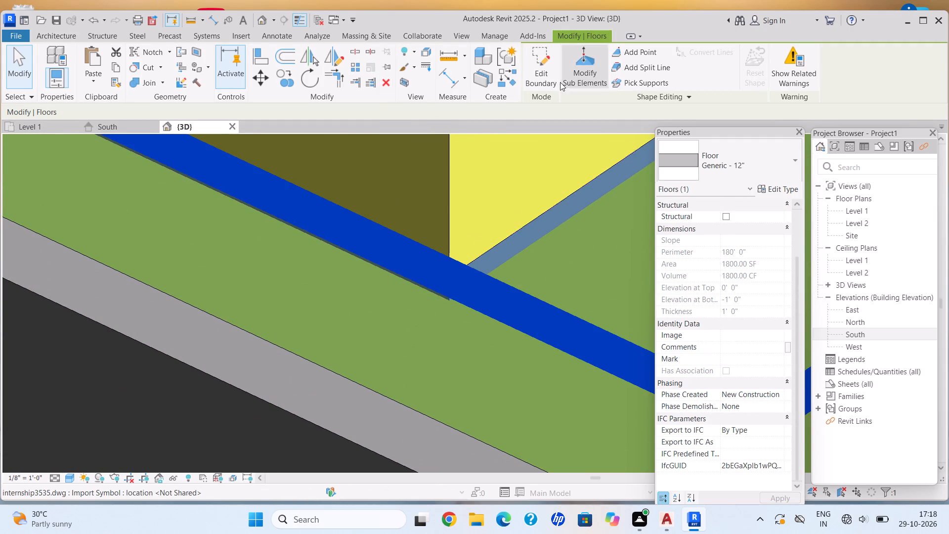
pyautogui.click(540, 77)
pyautogui.scroll(-6, 509, 275)
pyautogui.moveTo(488, 271); pyautogui.dragTo(276, 269, button='middle')
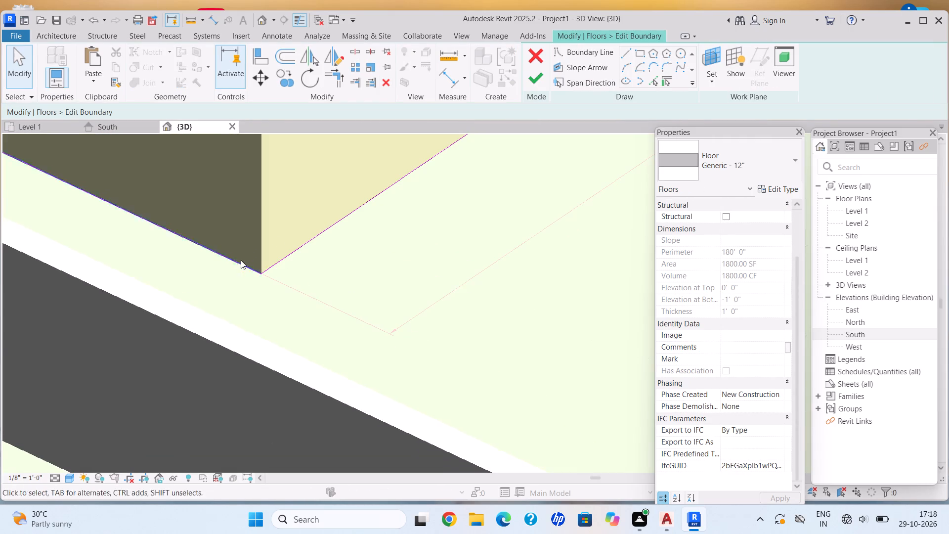
pyautogui.moveTo(363, 202); pyautogui.dragTo(526, 331)
pyautogui.scroll(-5, 537, 330)
pyautogui.moveTo(483, 297); pyautogui.dragTo(412, 251, button='middle')
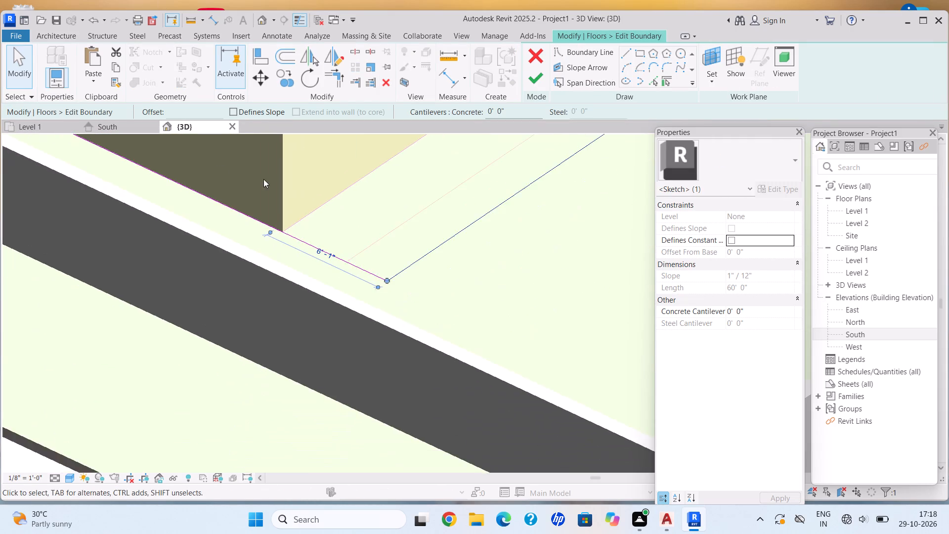
pyautogui.scroll(-3, 494, 243)
pyautogui.moveTo(458, 227); pyautogui.dragTo(191, 176, button='middle')
pyautogui.scroll(-1, 154, 173)
pyautogui.moveTo(221, 170); pyautogui.dragTo(290, 224)
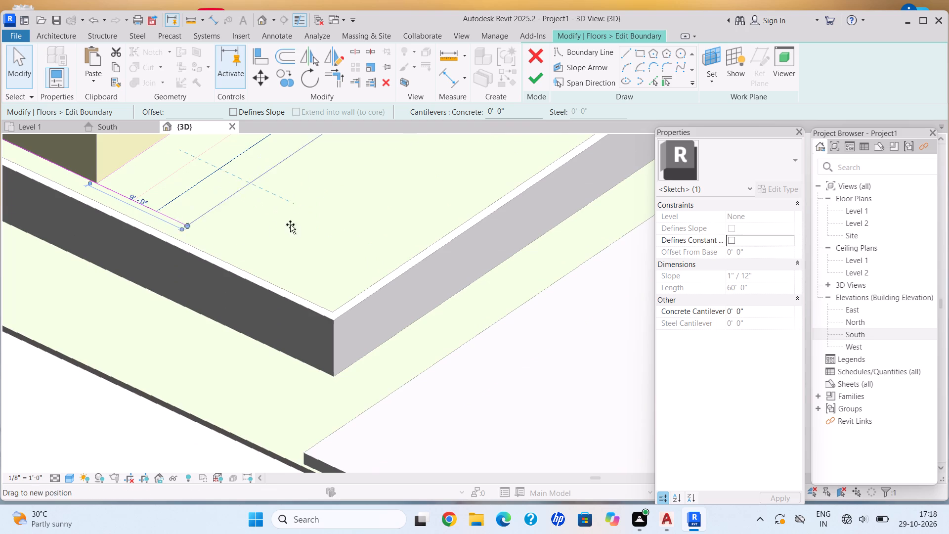
pyautogui.moveTo(290, 224); pyautogui.dragTo(428, 315)
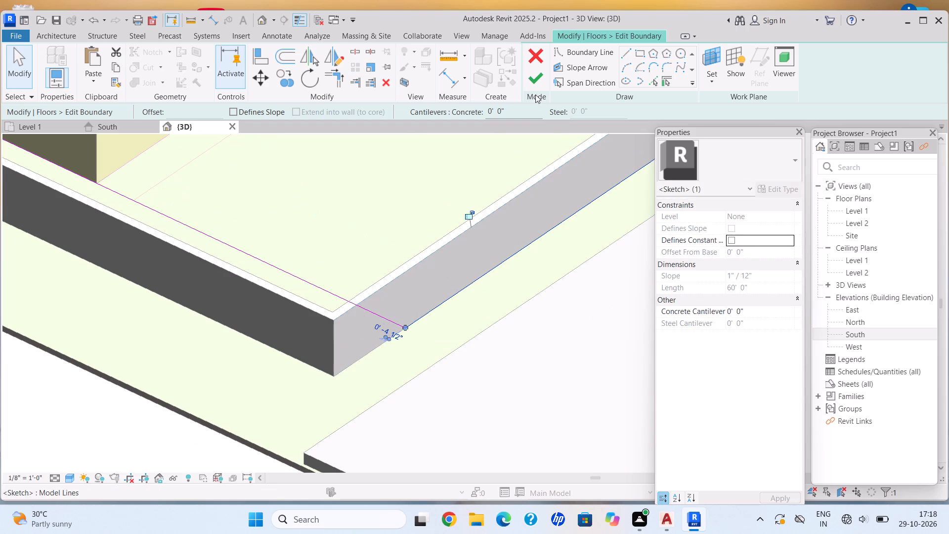
pyautogui.click(531, 82)
# Extend the Generic - 12" floor's boundary edge on the house's short door side out to the outer face of the boundary wall.
pyautogui.scroll(-9, 347, 328)
pyautogui.keyDown('shift'); pyautogui.moveTo(297, 281); pyautogui.dragTo(307, 274, button='middle'); pyautogui.keyUp('shift')
pyautogui.keyDown('shift'); pyautogui.moveTo(360, 281); pyautogui.dragTo(375, 291, button='middle'); pyautogui.keyUp('shift')
pyautogui.keyDown('shift'); pyautogui.moveTo(385, 300); pyautogui.dragTo(455, 368, button='middle'); pyautogui.keyUp('shift')
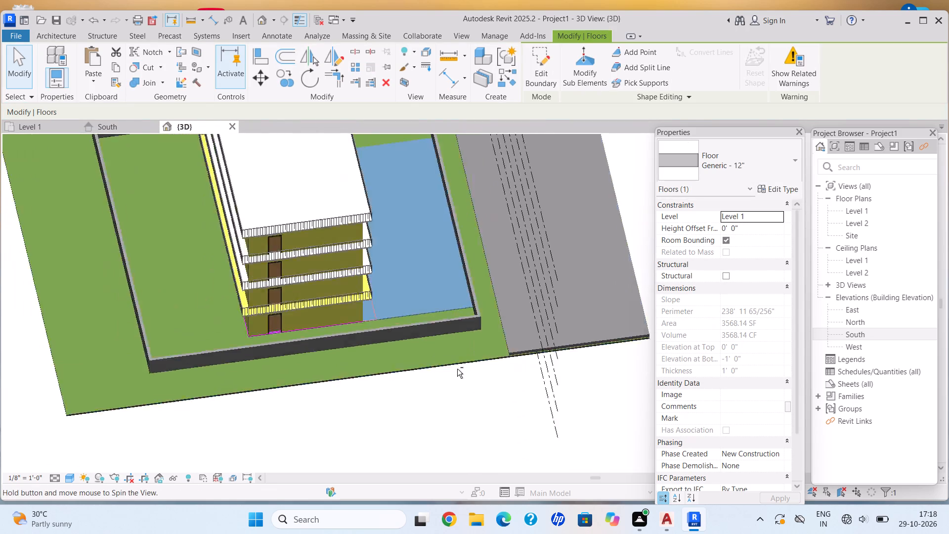
pyautogui.keyDown('shift'); pyautogui.moveTo(457, 369); pyautogui.dragTo(464, 369, button='middle'); pyautogui.keyUp('shift')
pyautogui.keyDown('shift'); pyautogui.moveTo(480, 367); pyautogui.dragTo(499, 359, button='middle'); pyautogui.keyUp('shift')
pyautogui.click(538, 74)
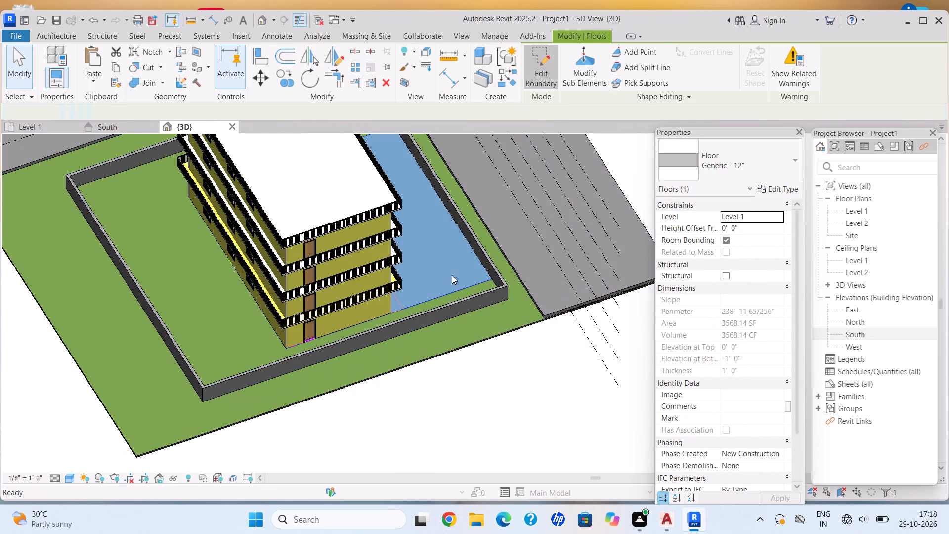
pyautogui.middleClick(451, 275)
pyautogui.moveTo(455, 269); pyautogui.dragTo(467, 226, button='middle')
pyautogui.moveTo(468, 216); pyautogui.dragTo(468, 200, button='middle')
pyautogui.middleClick(440, 296)
pyautogui.middleClick(438, 286)
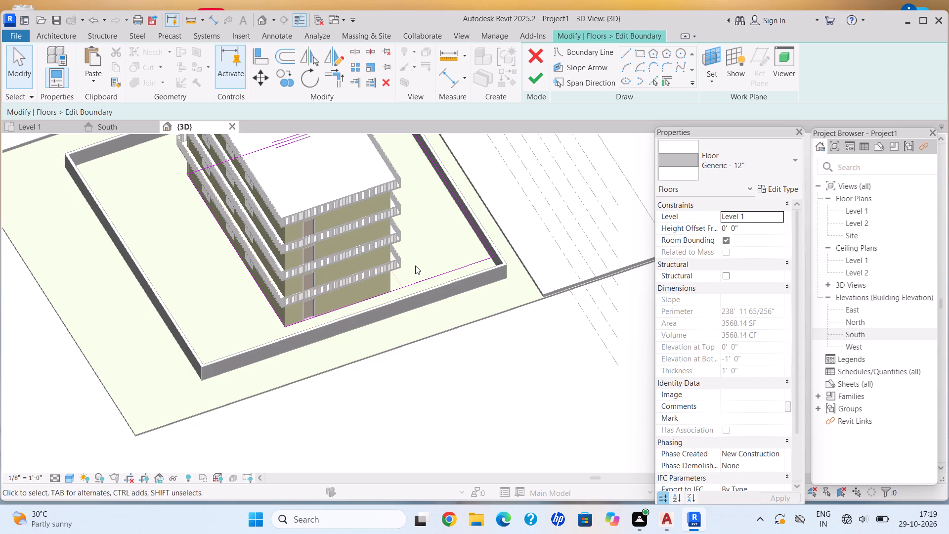
pyautogui.scroll(5, 407, 295)
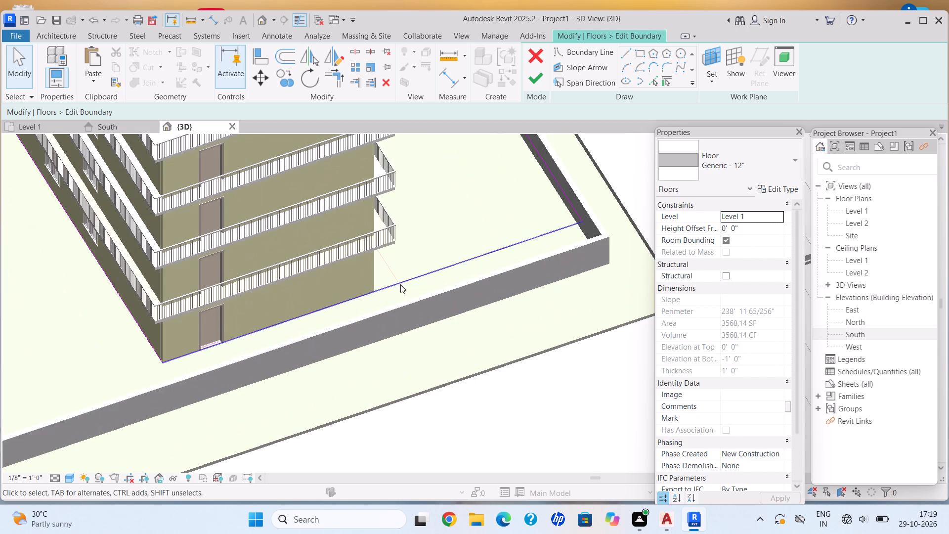
pyautogui.moveTo(396, 283); pyautogui.dragTo(424, 328)
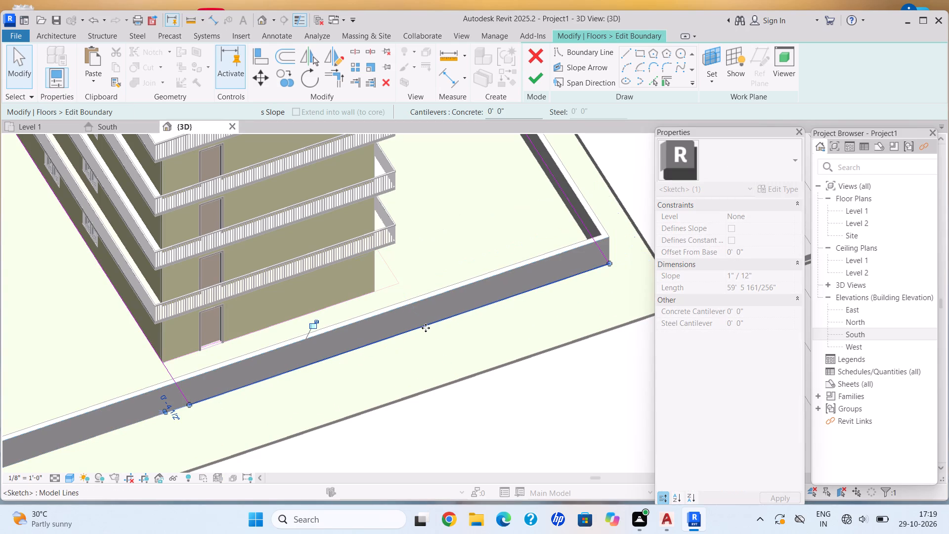
pyautogui.click(533, 78)
# Extend the Generic - 12" floor's edge on the long window side away from the roads to the boundary wall's outer face.
pyautogui.scroll(-7, 345, 345)
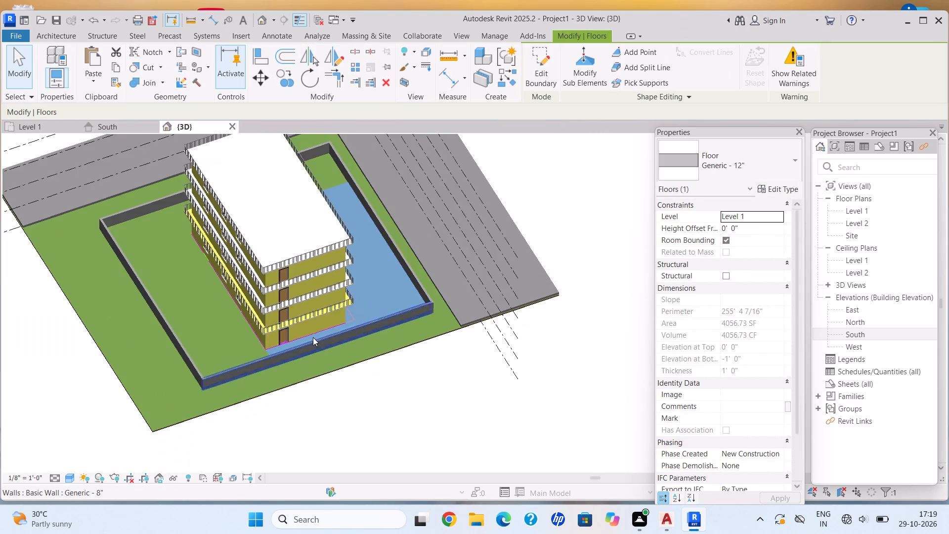
pyautogui.keyDown('shift'); pyautogui.moveTo(314, 316); pyautogui.dragTo(513, 356, button='middle'); pyautogui.keyUp('shift')
pyautogui.scroll(3, 429, 340)
pyautogui.keyDown('shift'); pyautogui.moveTo(416, 330); pyautogui.dragTo(380, 280, button='middle'); pyautogui.keyUp('shift')
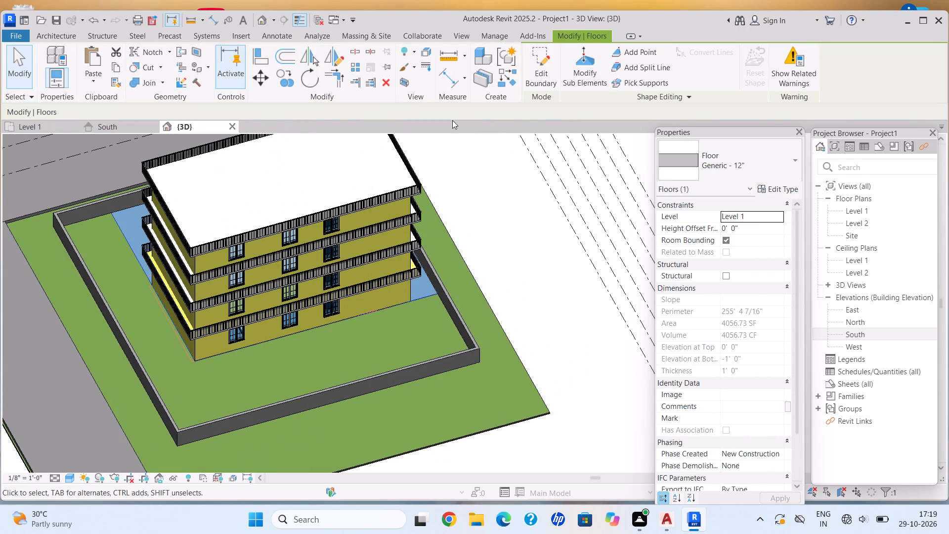
pyautogui.click(539, 78)
pyautogui.moveTo(448, 300); pyautogui.dragTo(461, 288, button='middle')
pyautogui.scroll(3, 457, 280)
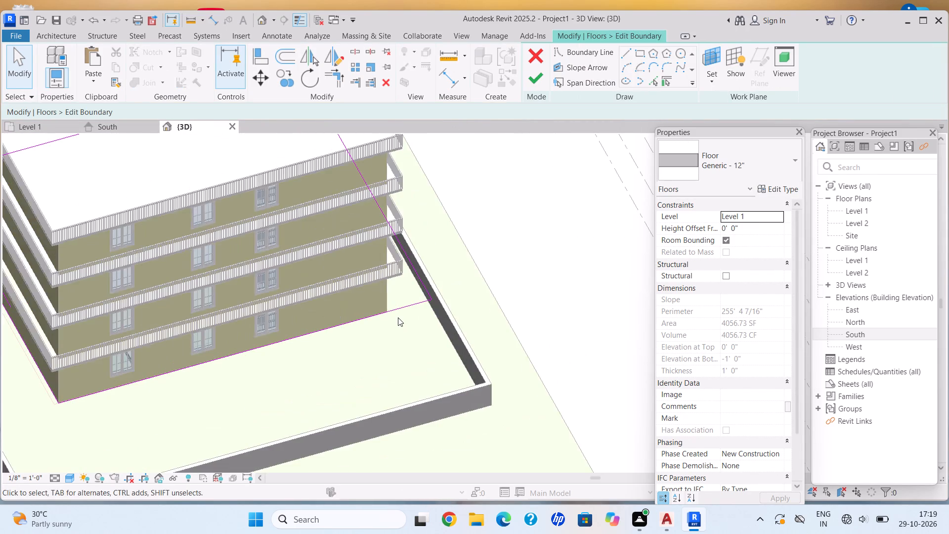
pyautogui.scroll(2, 393, 315)
pyautogui.moveTo(391, 309); pyautogui.dragTo(436, 436)
pyautogui.moveTo(436, 430); pyautogui.dragTo(434, 256, button='middle')
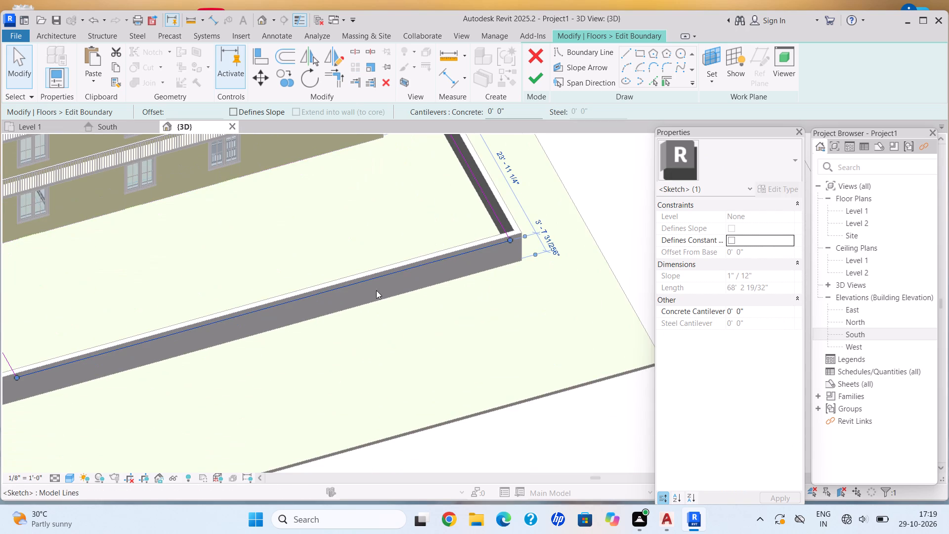
pyautogui.moveTo(360, 283); pyautogui.dragTo(357, 306)
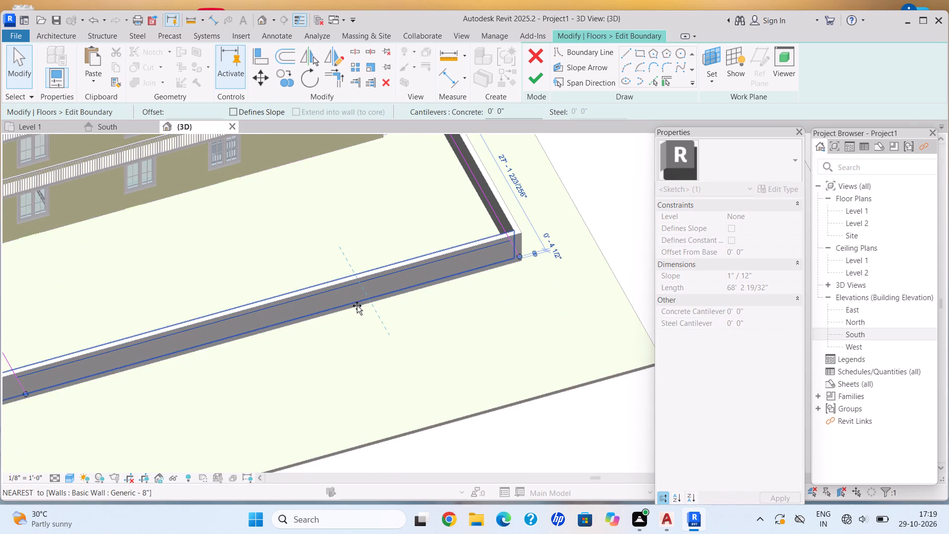
pyautogui.moveTo(357, 306); pyautogui.dragTo(359, 308)
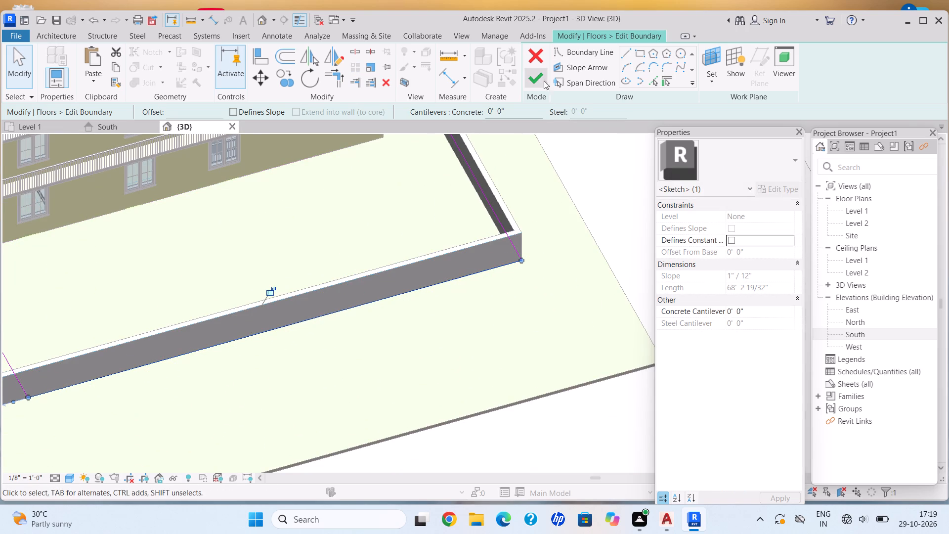
pyautogui.click(530, 80)
# Extend the Generic - 12" floor's edge on the remaining short side, opposite the doors, out to the boundary wall's outer face.
pyautogui.scroll(-8, 463, 318)
pyautogui.keyDown('shift'); pyautogui.moveTo(404, 324); pyautogui.dragTo(560, 293, button='middle'); pyautogui.keyUp('shift')
pyautogui.keyDown('shift'); pyautogui.moveTo(565, 295); pyautogui.dragTo(574, 297, button='middle'); pyautogui.keyUp('shift')
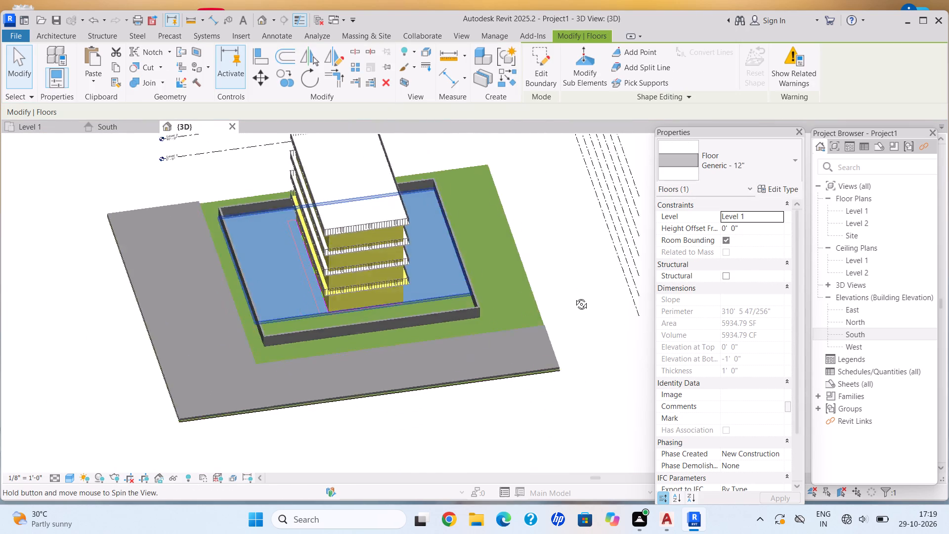
pyautogui.keyDown('shift'); pyautogui.moveTo(574, 297); pyautogui.dragTo(576, 298, button='middle'); pyautogui.keyUp('shift')
pyautogui.keyDown('shift'); pyautogui.middleClick(587, 305); pyautogui.keyUp('shift')
pyautogui.click(541, 81)
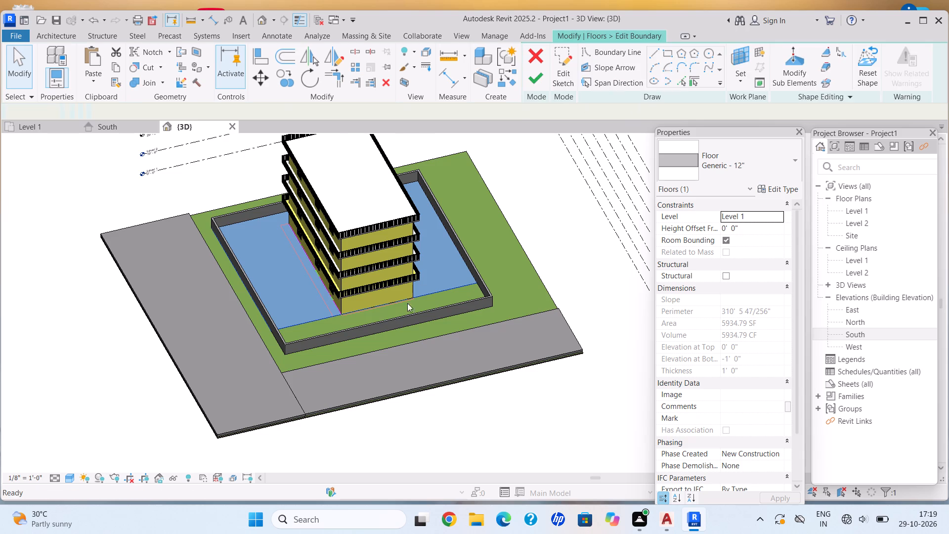
pyautogui.scroll(6, 407, 304)
pyautogui.moveTo(428, 285); pyautogui.dragTo(442, 346)
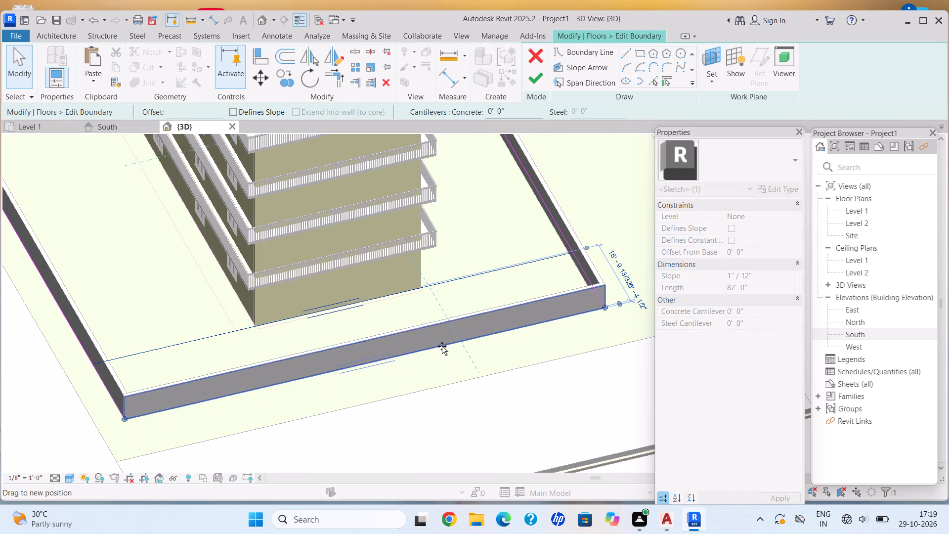
pyautogui.moveTo(442, 346); pyautogui.dragTo(441, 347)
pyautogui.click(526, 73)
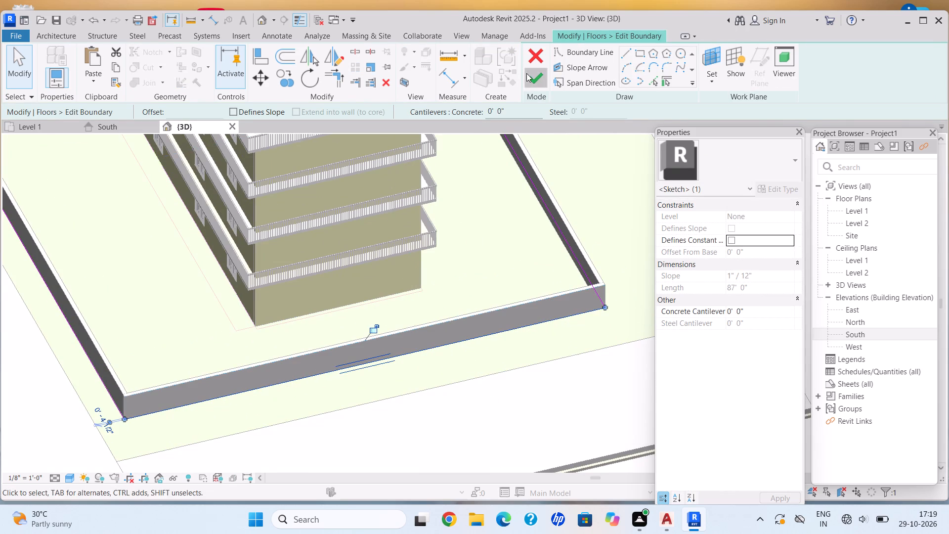
pyautogui.scroll(-7, 443, 256)
pyautogui.press('Escape')
# Nudge the Generic - 8" boundary wall in front of the ground-floor door outward, away from the house.
pyautogui.scroll(-3, 470, 277)
pyautogui.keyDown('shift'); pyautogui.moveTo(478, 277); pyautogui.dragTo(192, 247, button='middle'); pyautogui.keyUp('shift')
pyautogui.keyDown('shift'); pyautogui.moveTo(337, 274); pyautogui.dragTo(290, 261, button='middle'); pyautogui.keyUp('shift')
pyautogui.keyDown('shift'); pyautogui.scroll(1, 274, 257); pyautogui.keyUp('shift')
pyautogui.keyDown('shift'); pyautogui.moveTo(252, 250); pyautogui.dragTo(245, 248, button='middle'); pyautogui.keyUp('shift')
pyautogui.keyDown('shift'); pyautogui.moveTo(384, 263); pyautogui.dragTo(367, 250, button='middle'); pyautogui.keyUp('shift')
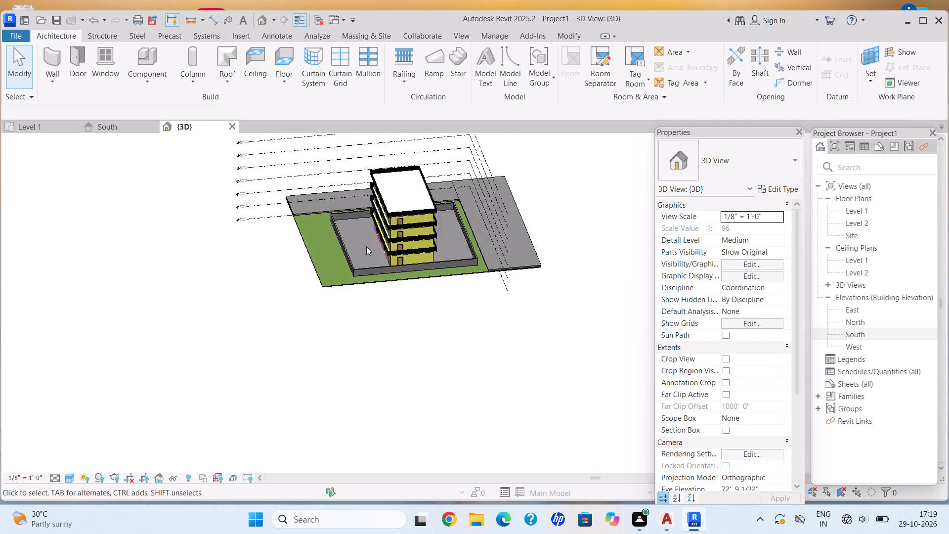
pyautogui.scroll(8, 376, 259)
pyautogui.click(445, 264)
pyautogui.press('Down')
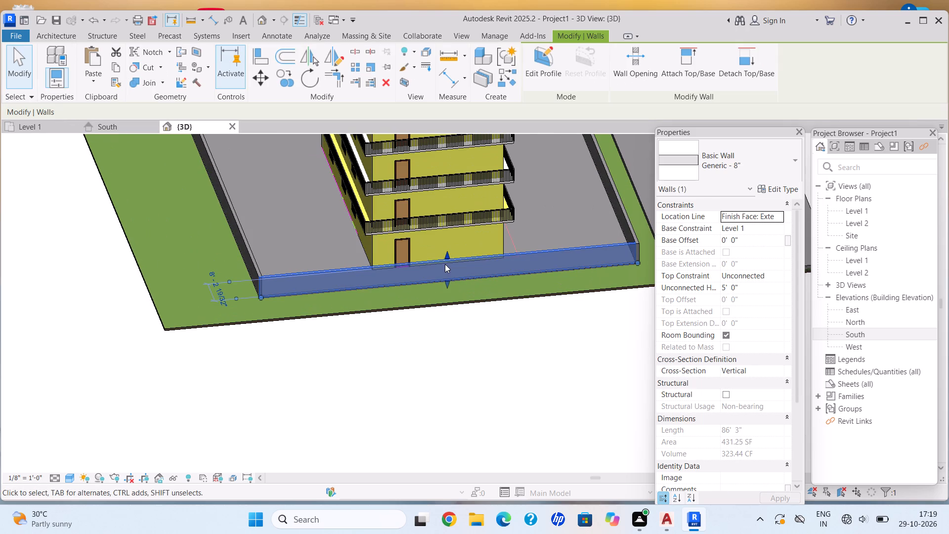
pyautogui.press('Down')
pyautogui.press('Down')
pyautogui.press('Down')
pyautogui.press('Down')
pyautogui.press('Down')
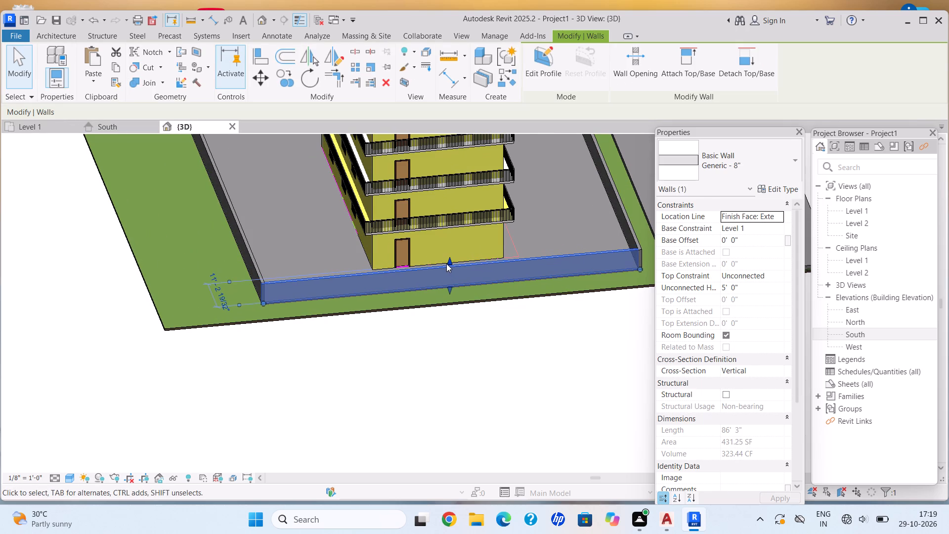
pyautogui.scroll(4, 474, 288)
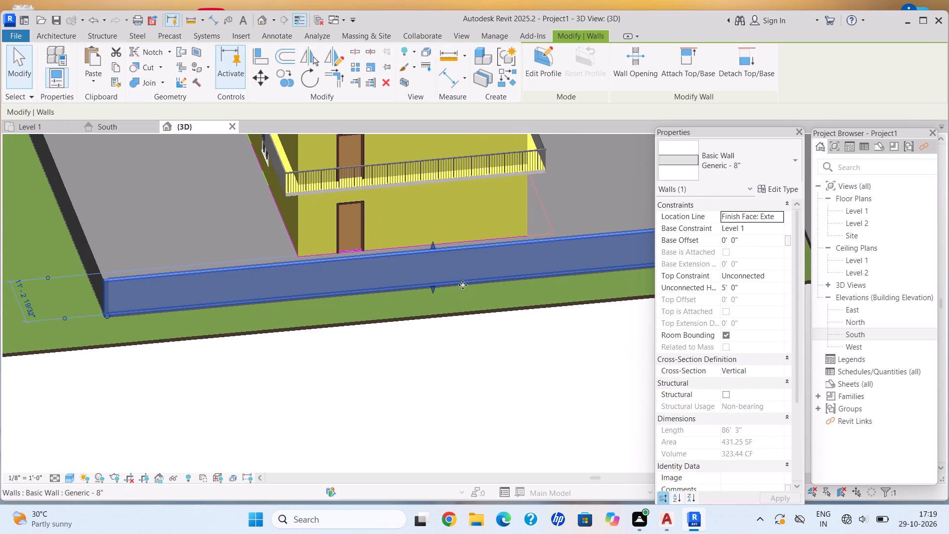
pyautogui.scroll(4, 471, 320)
pyautogui.press('Down')
pyautogui.press('Down')
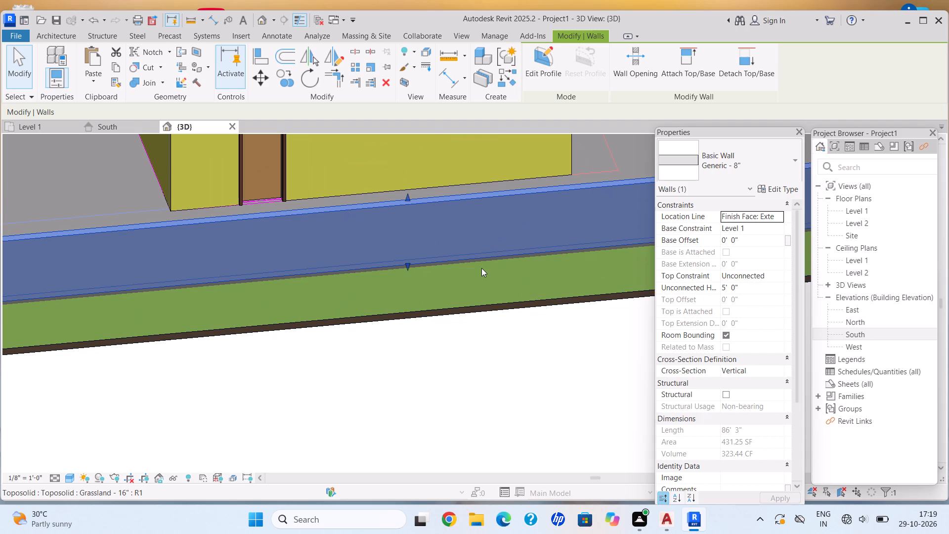
pyautogui.press('Down')
pyautogui.press('Down')
pyautogui.press('Down')
pyautogui.press('Down')
pyautogui.press('Down')
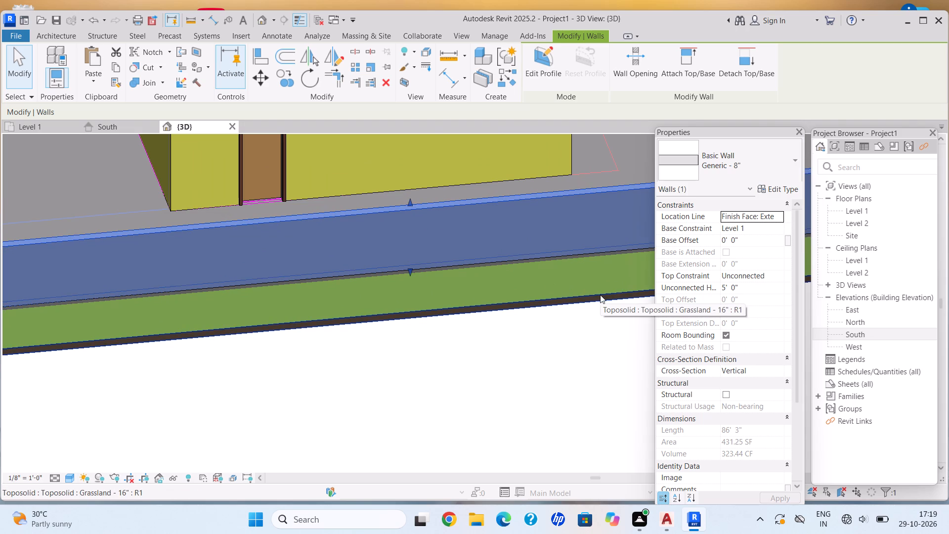
pyautogui.scroll(-7, 535, 301)
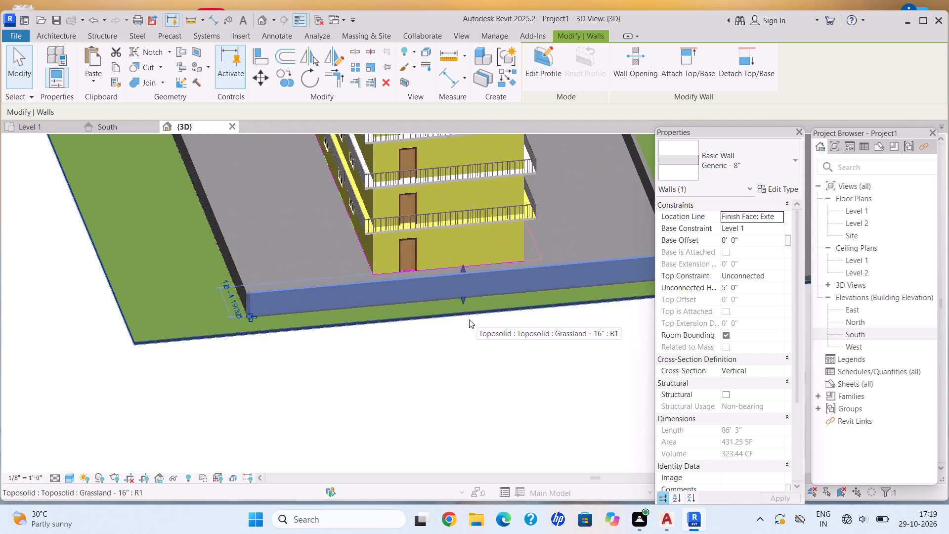
pyautogui.press('Escape')
pyautogui.press('Escape')
# Delete the ground-floor single-flush door from the house's short wall facing the boundary wall.
pyautogui.moveTo(450, 268); pyautogui.dragTo(354, 335, button='middle')
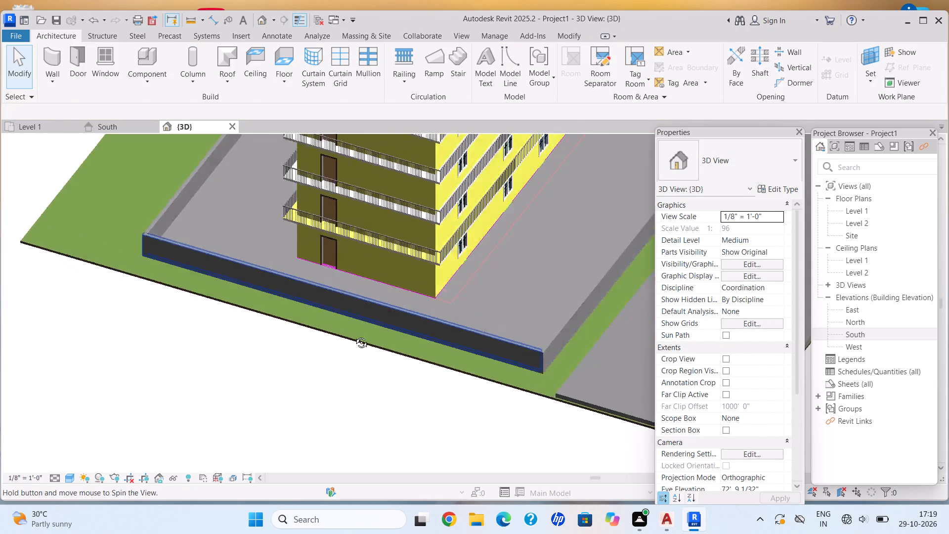
pyautogui.moveTo(354, 335); pyautogui.dragTo(348, 338, button='middle')
pyautogui.scroll(1, 324, 314)
pyautogui.keyDown('shift'); pyautogui.moveTo(326, 297); pyautogui.dragTo(423, 266, button='middle'); pyautogui.keyUp('shift')
pyautogui.keyDown('shift'); pyautogui.scroll(12, 423, 266); pyautogui.keyUp('shift')
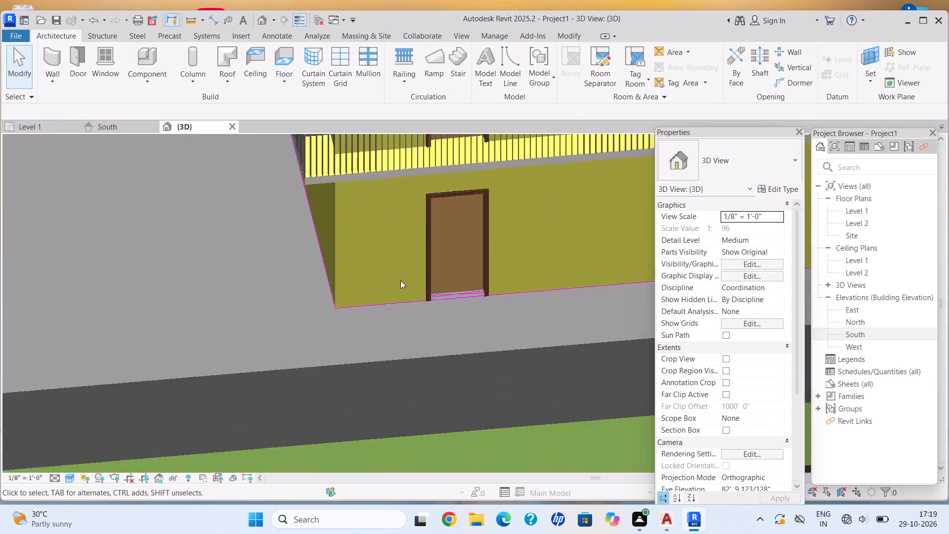
pyautogui.keyDown('shift'); pyautogui.scroll(1, 400, 280); pyautogui.keyUp('shift')
pyautogui.scroll(-5, 517, 335)
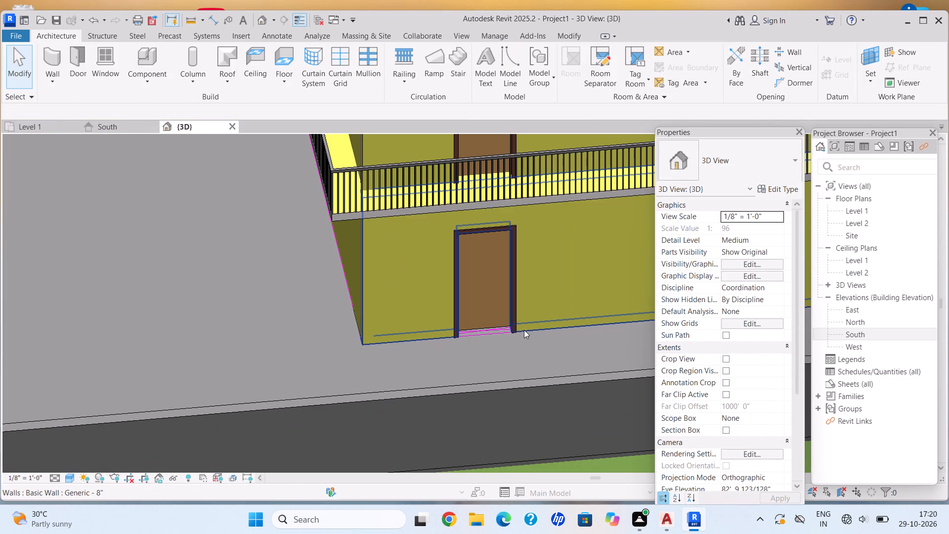
pyautogui.scroll(-1, 519, 325)
pyautogui.moveTo(512, 329); pyautogui.dragTo(447, 391, button='middle')
pyautogui.scroll(-1, 438, 390)
pyautogui.click(449, 314)
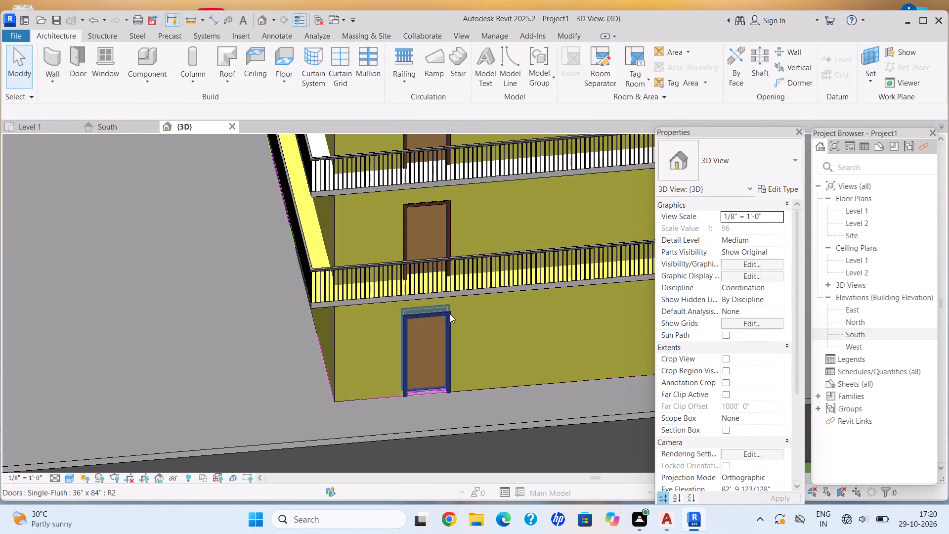
pyautogui.press('Delete')
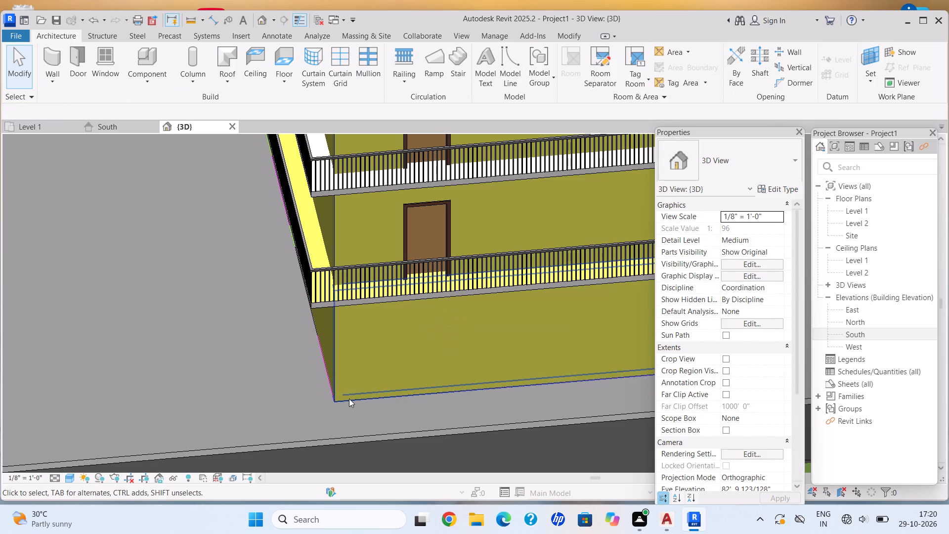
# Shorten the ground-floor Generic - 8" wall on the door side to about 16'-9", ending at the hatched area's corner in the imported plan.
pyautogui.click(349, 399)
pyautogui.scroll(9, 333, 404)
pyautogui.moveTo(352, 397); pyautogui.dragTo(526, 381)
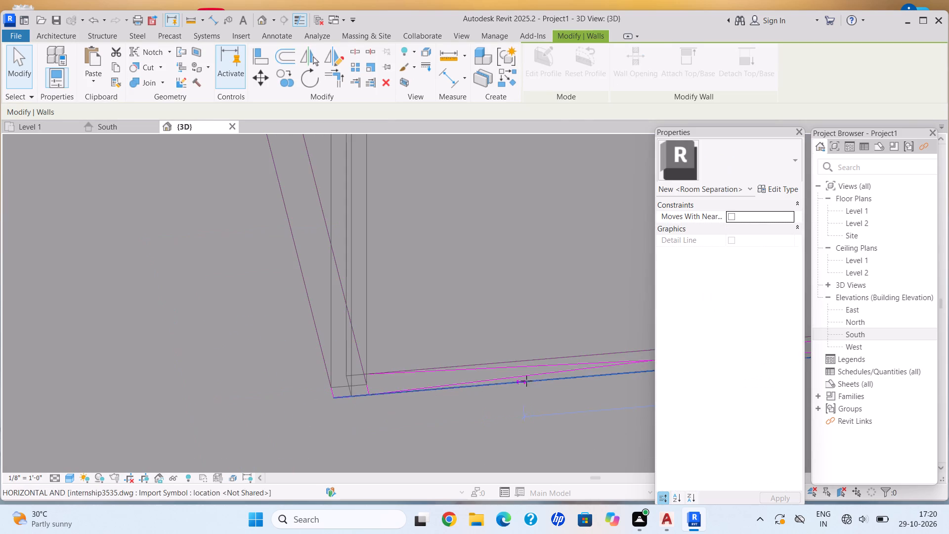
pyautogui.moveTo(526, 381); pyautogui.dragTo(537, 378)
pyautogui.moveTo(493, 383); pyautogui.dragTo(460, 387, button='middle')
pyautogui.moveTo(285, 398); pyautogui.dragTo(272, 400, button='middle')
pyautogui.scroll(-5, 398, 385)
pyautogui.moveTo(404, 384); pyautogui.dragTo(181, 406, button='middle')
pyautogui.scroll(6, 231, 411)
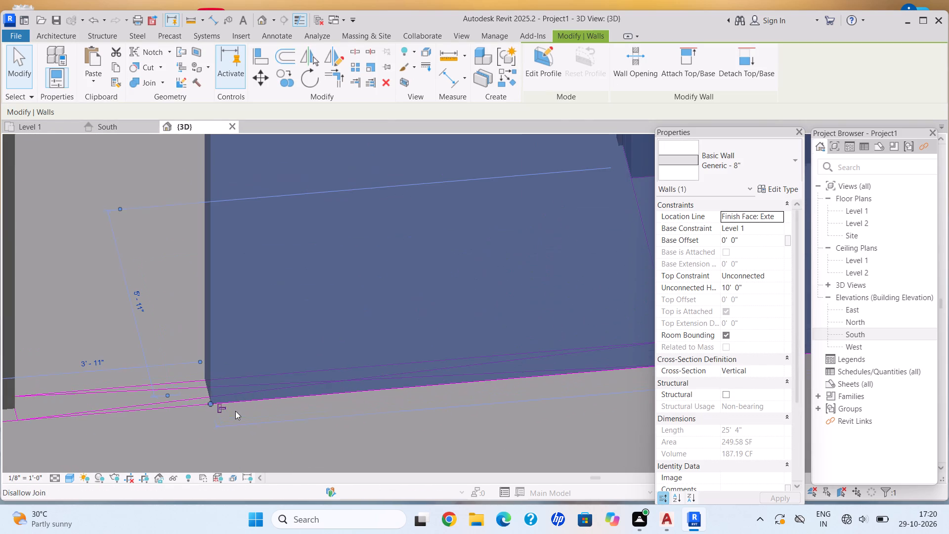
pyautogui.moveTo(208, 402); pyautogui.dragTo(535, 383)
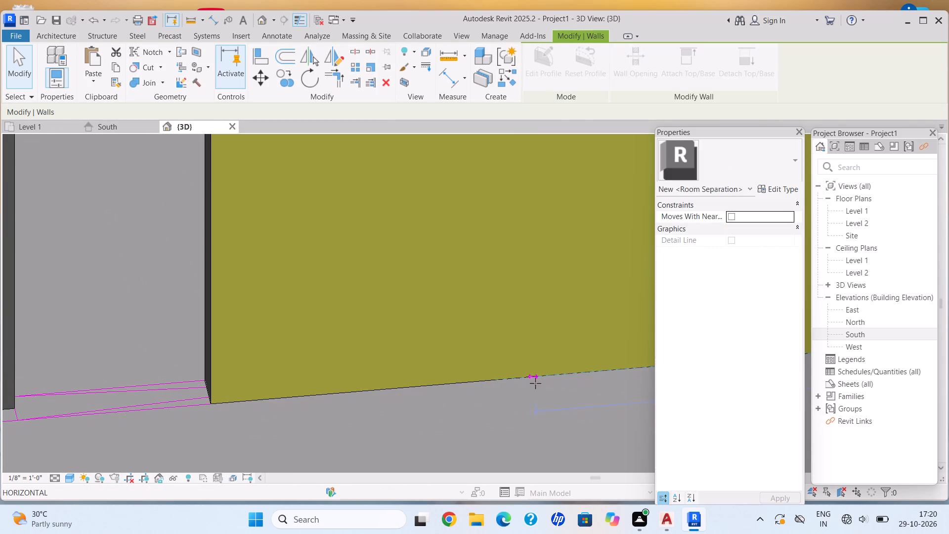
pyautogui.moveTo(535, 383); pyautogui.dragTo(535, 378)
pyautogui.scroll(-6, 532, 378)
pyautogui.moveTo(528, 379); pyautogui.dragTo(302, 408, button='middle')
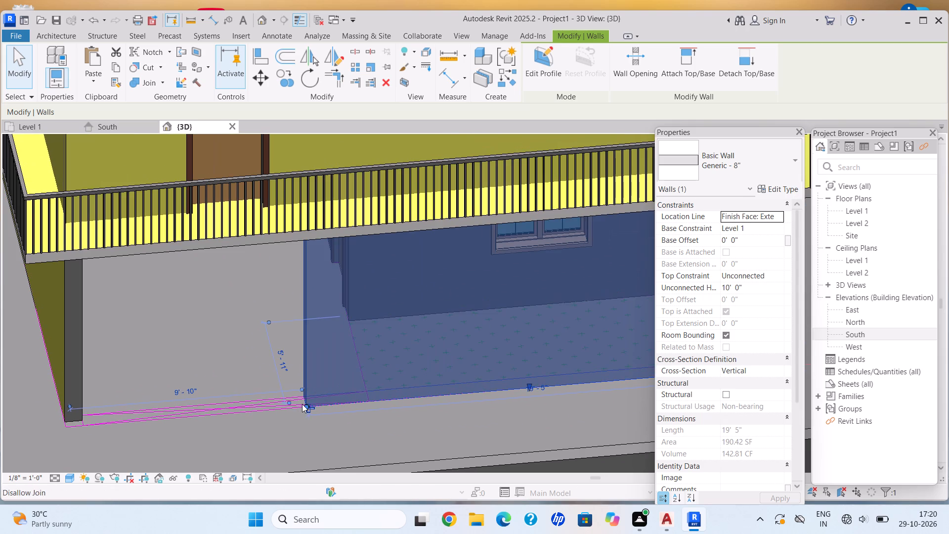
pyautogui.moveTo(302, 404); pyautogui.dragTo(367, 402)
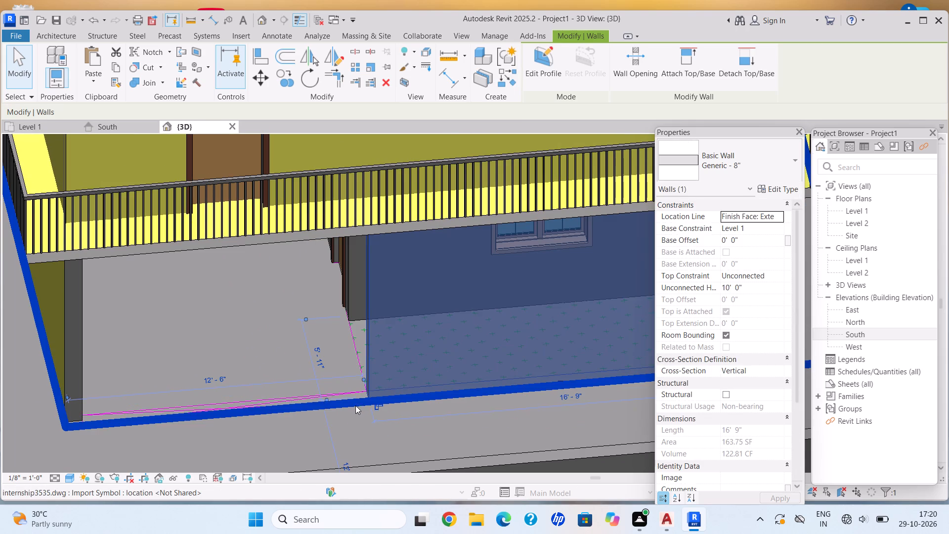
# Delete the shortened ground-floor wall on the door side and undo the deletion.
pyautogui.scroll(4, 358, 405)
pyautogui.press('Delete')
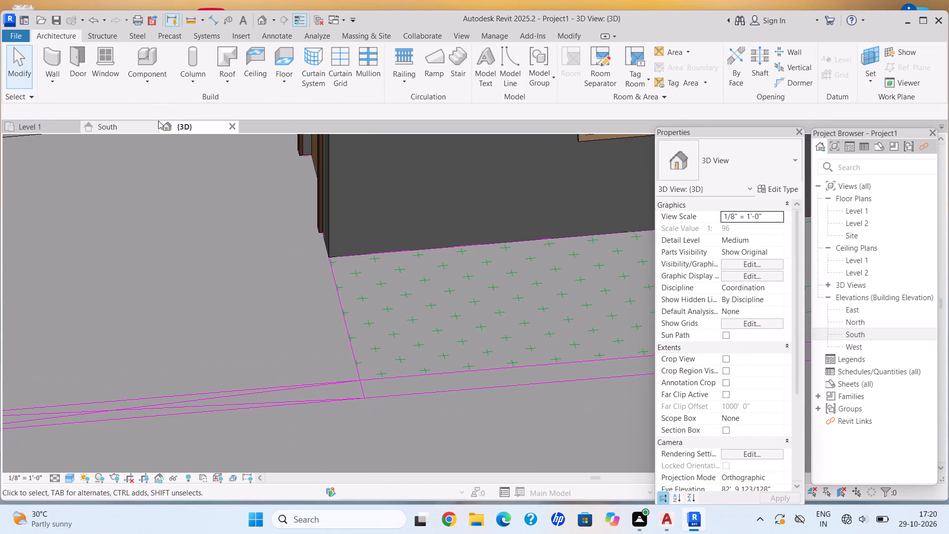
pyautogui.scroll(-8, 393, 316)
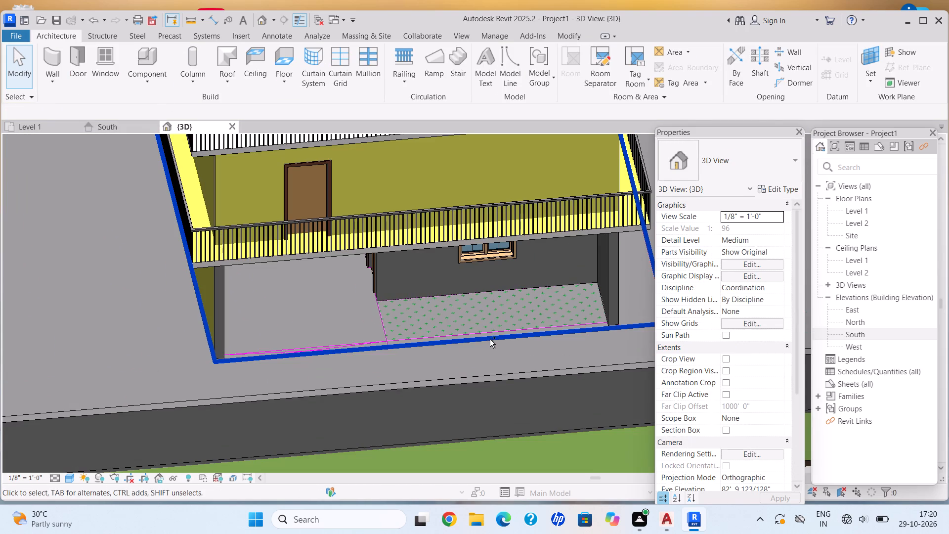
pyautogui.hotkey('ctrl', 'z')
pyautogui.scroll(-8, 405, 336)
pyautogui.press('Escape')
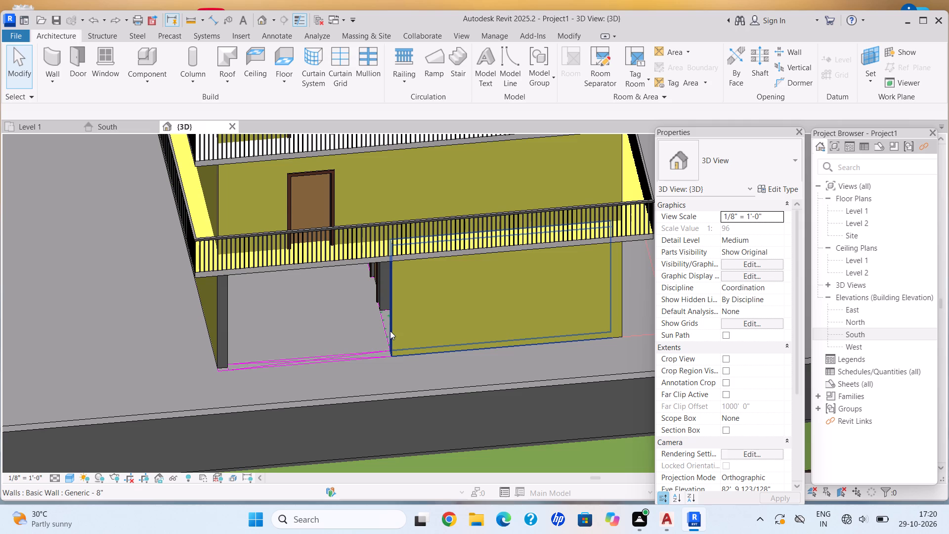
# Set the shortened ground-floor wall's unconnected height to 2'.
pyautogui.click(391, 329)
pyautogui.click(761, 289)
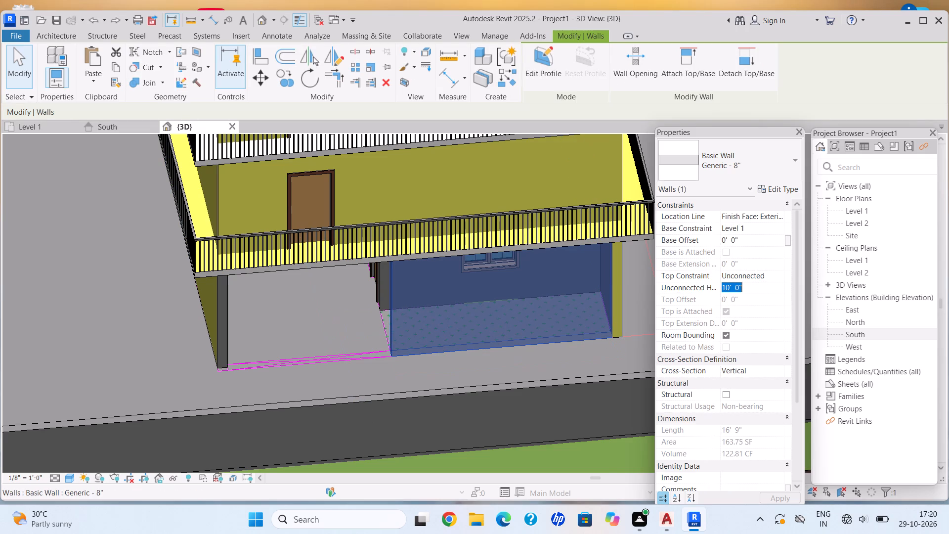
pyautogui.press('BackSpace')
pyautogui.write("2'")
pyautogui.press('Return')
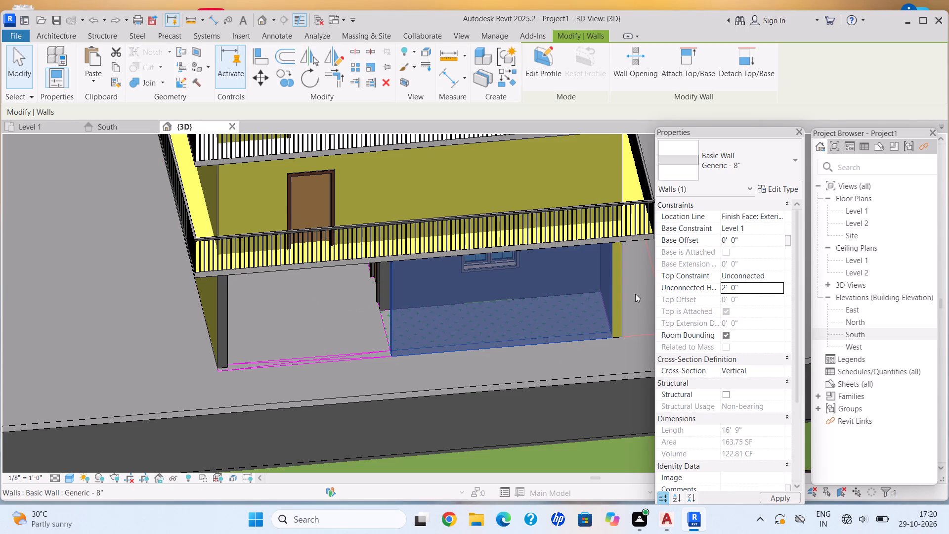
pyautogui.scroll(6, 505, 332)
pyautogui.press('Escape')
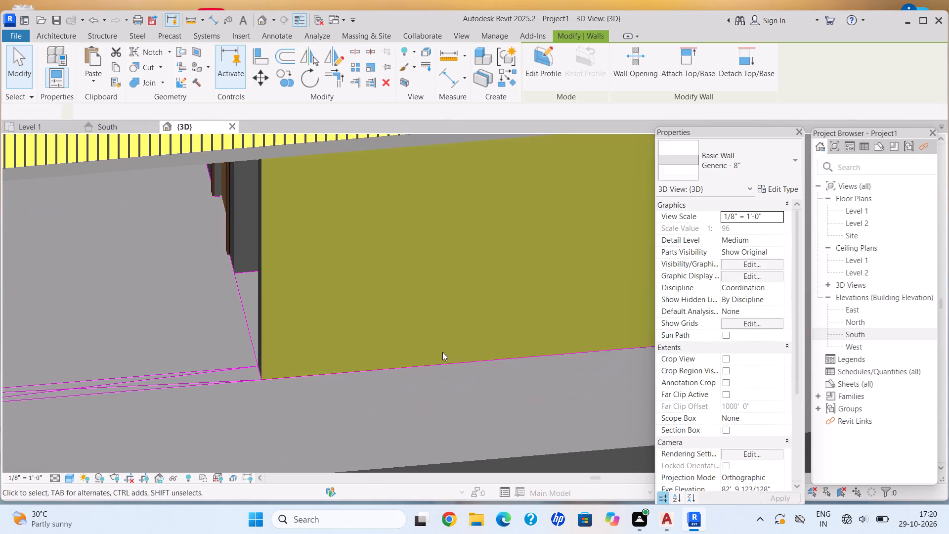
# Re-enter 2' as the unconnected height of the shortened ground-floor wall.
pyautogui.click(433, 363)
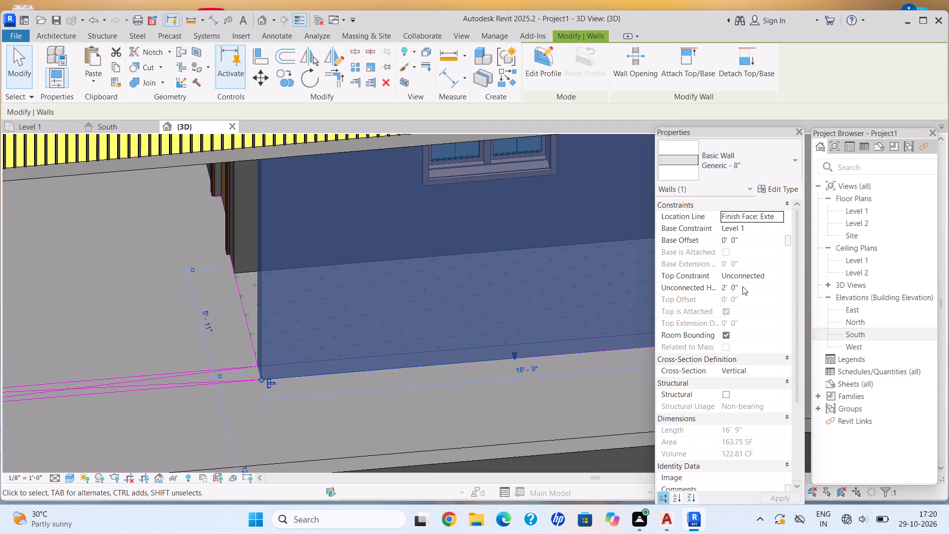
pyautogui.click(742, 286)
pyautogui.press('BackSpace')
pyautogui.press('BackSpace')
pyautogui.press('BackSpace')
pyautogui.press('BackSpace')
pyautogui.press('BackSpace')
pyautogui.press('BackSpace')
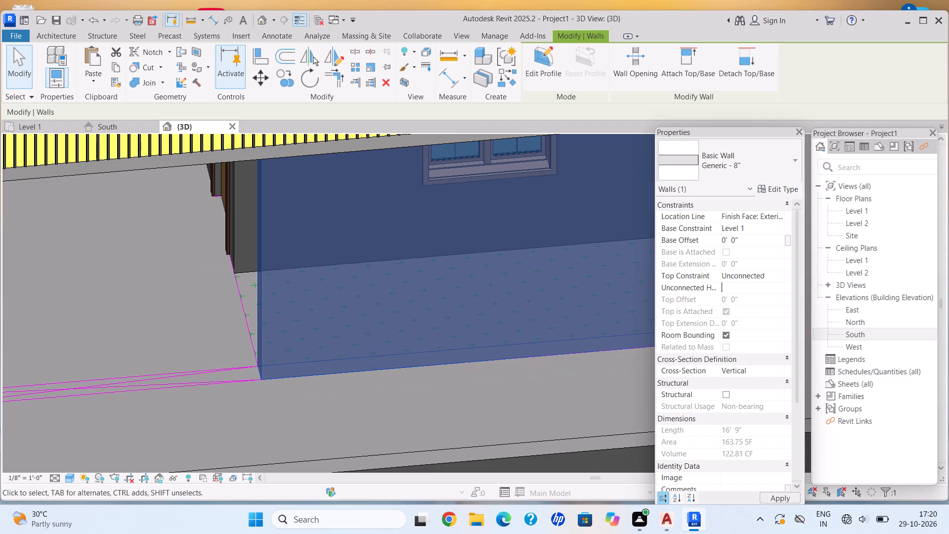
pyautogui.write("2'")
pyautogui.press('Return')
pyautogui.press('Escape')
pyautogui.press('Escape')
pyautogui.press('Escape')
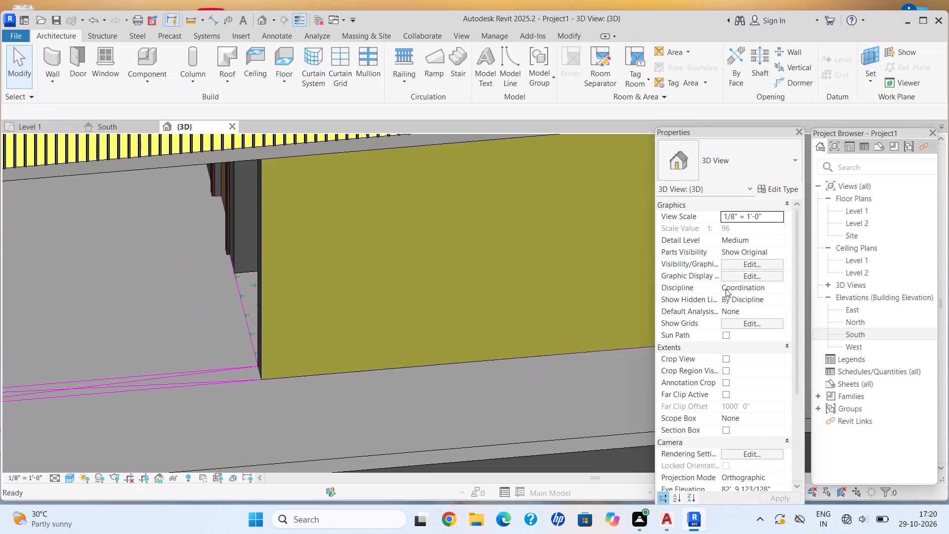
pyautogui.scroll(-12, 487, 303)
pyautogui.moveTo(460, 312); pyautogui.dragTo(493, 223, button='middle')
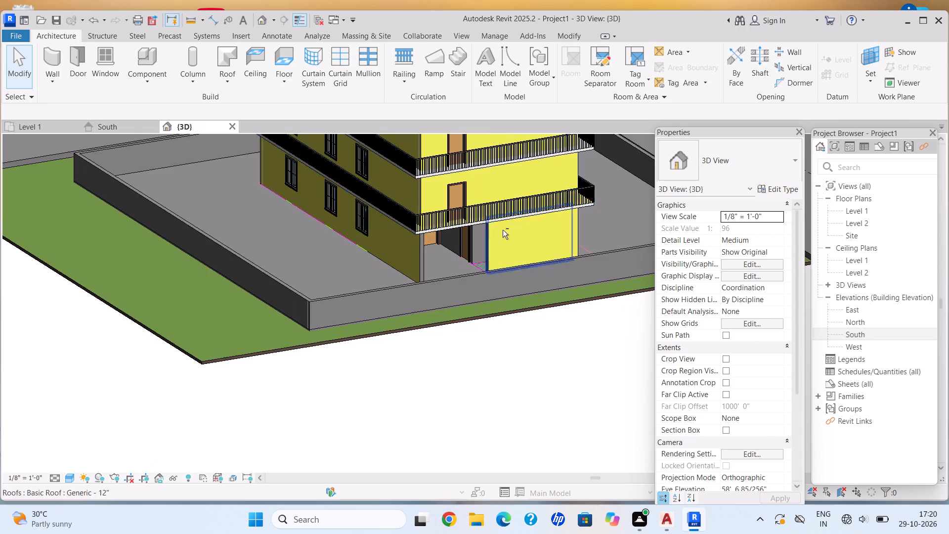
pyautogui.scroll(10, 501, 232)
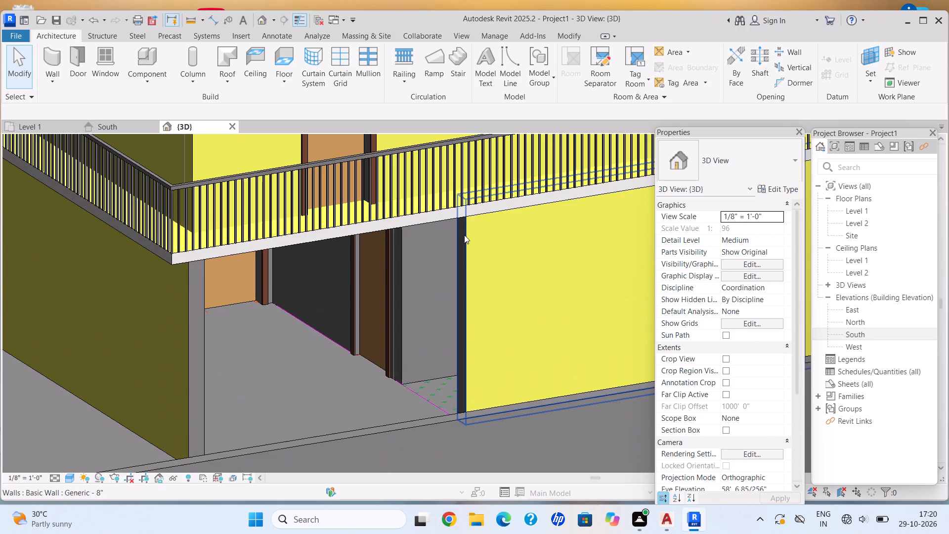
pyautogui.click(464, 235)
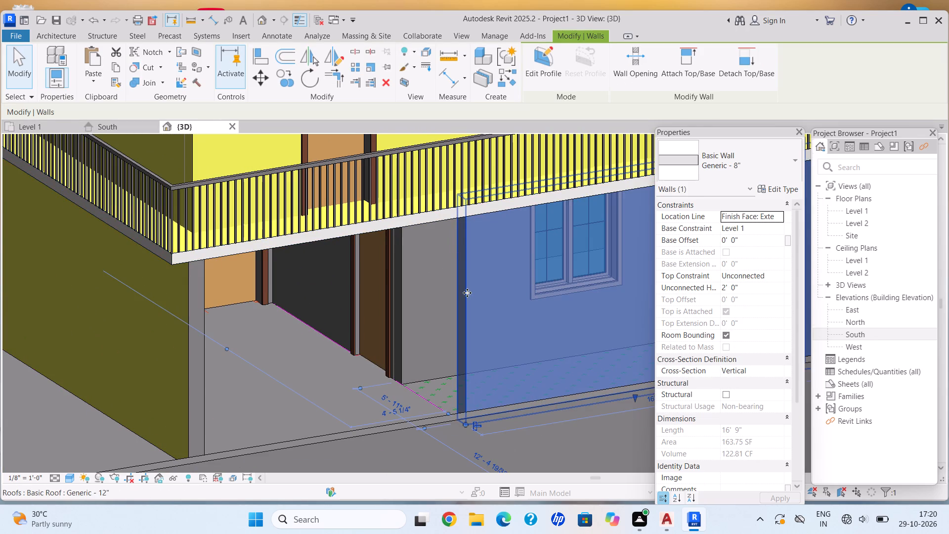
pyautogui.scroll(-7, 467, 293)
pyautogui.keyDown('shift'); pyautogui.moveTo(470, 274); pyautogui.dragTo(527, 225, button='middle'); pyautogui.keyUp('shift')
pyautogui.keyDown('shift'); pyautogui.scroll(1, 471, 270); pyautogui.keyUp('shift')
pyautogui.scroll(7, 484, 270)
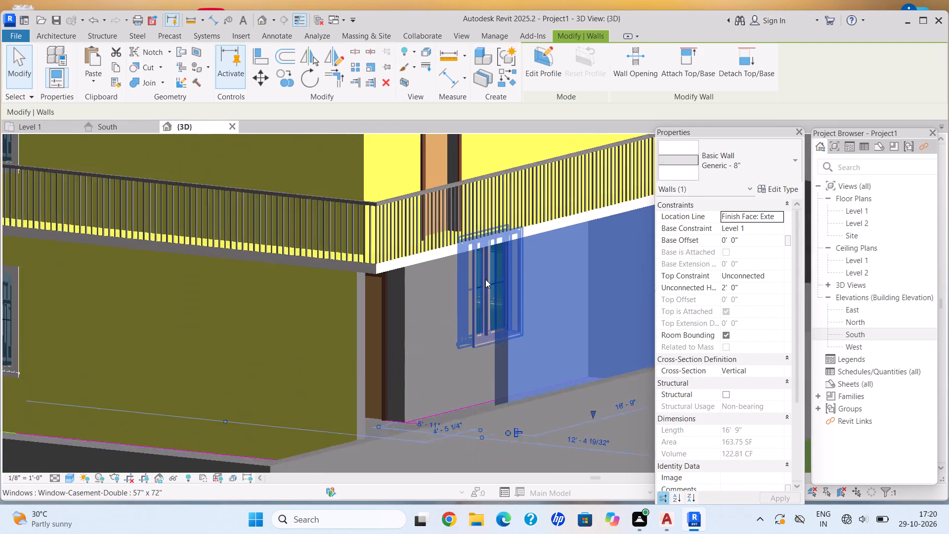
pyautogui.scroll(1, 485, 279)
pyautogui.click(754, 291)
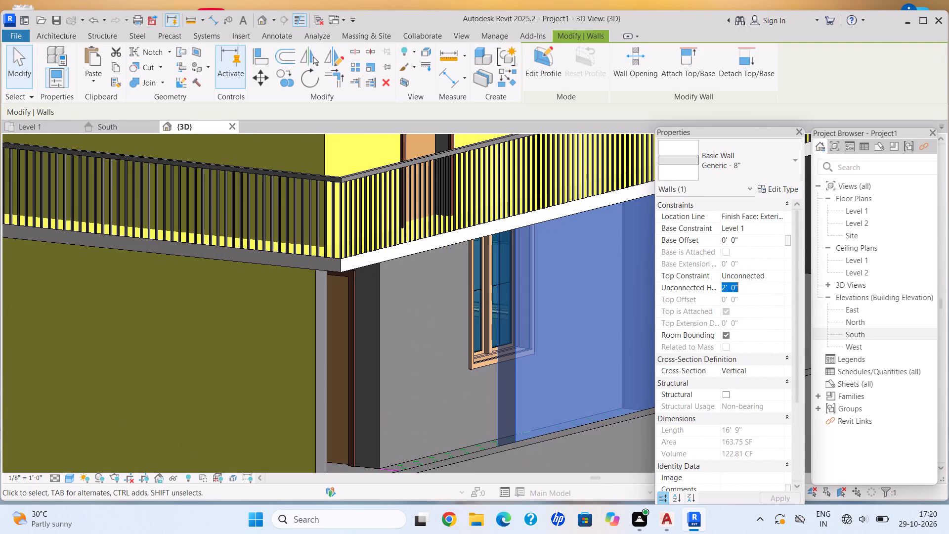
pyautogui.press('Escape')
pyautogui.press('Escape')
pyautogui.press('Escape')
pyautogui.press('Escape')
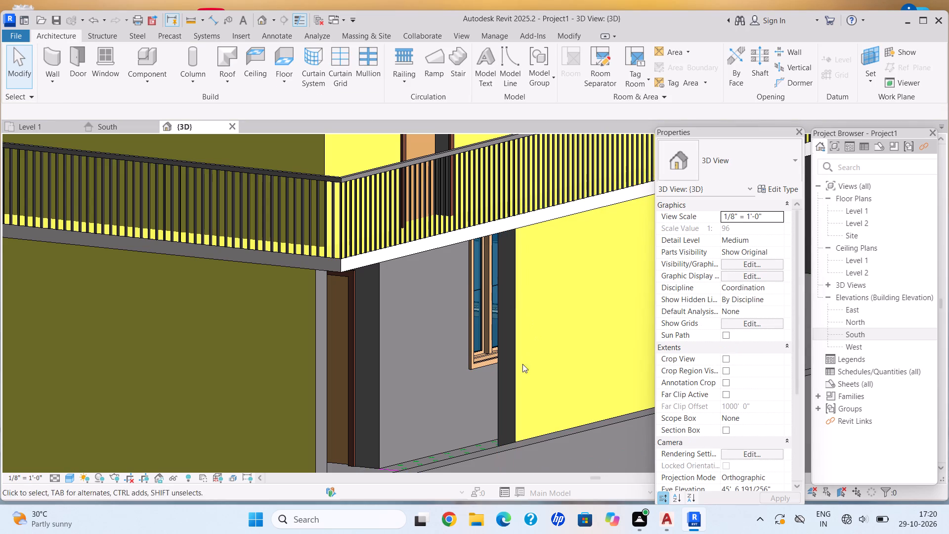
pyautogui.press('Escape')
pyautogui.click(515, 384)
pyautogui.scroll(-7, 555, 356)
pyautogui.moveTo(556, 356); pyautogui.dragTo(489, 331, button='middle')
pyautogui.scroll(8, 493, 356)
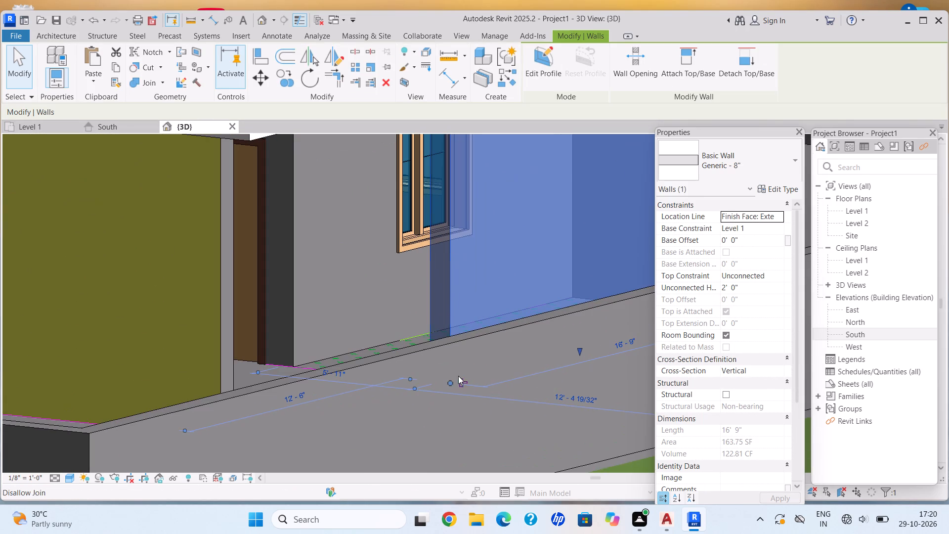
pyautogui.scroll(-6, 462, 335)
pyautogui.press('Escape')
# Delete the shortened Generic - 8" ground-floor wall beneath the first balcony on the door side.
pyautogui.scroll(-1, 471, 332)
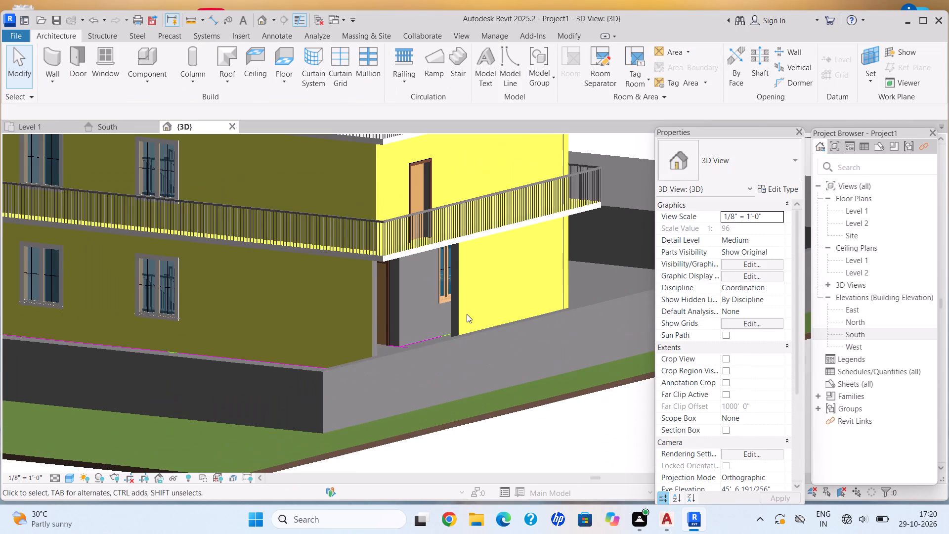
pyautogui.click(457, 314)
pyautogui.press('Delete')
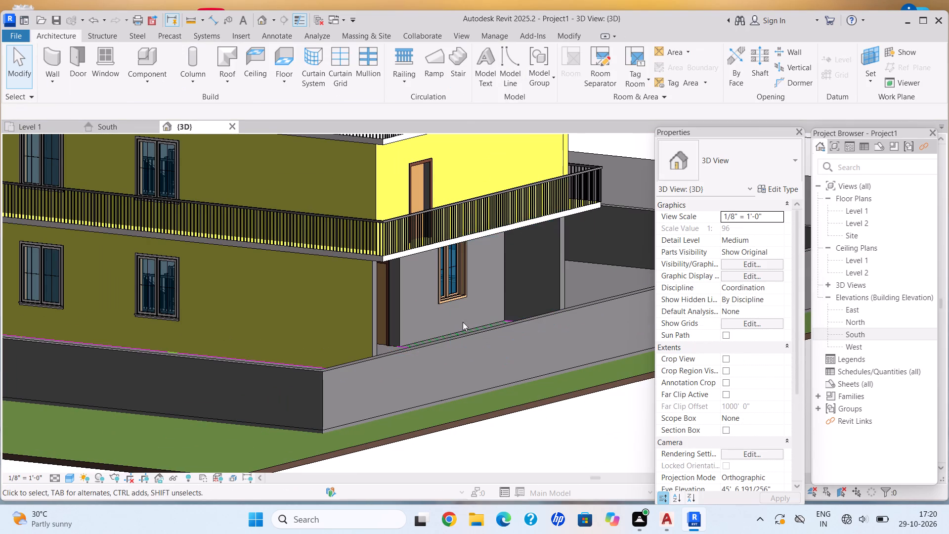
# Examine the opened ground-floor side under the balcony and the imported plan lines and hatched area there.
pyautogui.scroll(-5, 480, 334)
pyautogui.moveTo(502, 321); pyautogui.dragTo(447, 356, button='middle')
pyautogui.scroll(10, 515, 309)
pyautogui.scroll(-1, 452, 327)
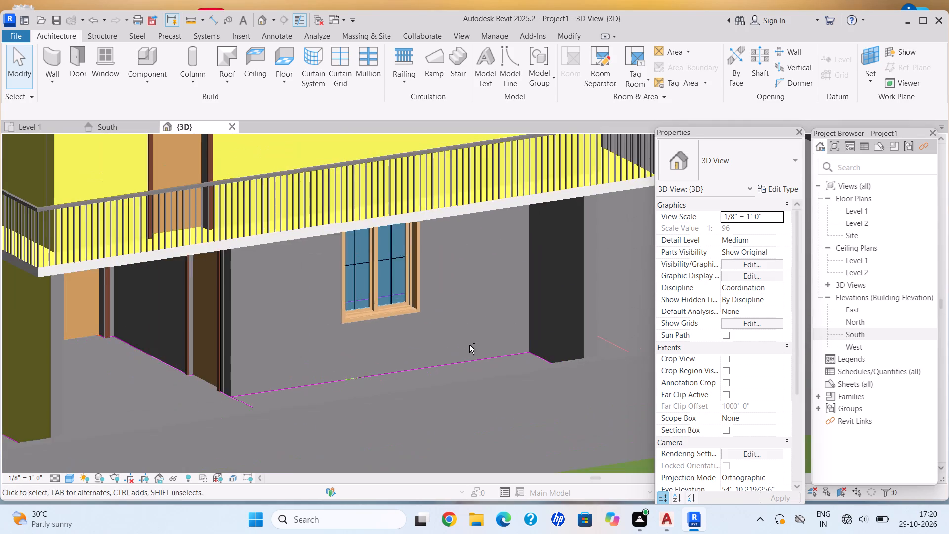
pyautogui.keyDown('shift'); pyautogui.moveTo(486, 356); pyautogui.dragTo(525, 370, button='middle'); pyautogui.keyUp('shift')
pyautogui.keyDown('shift'); pyautogui.middleClick(542, 370); pyautogui.keyUp('shift')
pyautogui.scroll(-4, 541, 370)
pyautogui.moveTo(535, 356); pyautogui.dragTo(523, 309, button='middle')
pyautogui.keyDown('shift'); pyautogui.moveTo(460, 359); pyautogui.dragTo(488, 377, button='middle'); pyautogui.keyUp('shift')
pyautogui.keyDown('shift'); pyautogui.scroll(6, 488, 377); pyautogui.keyUp('shift')
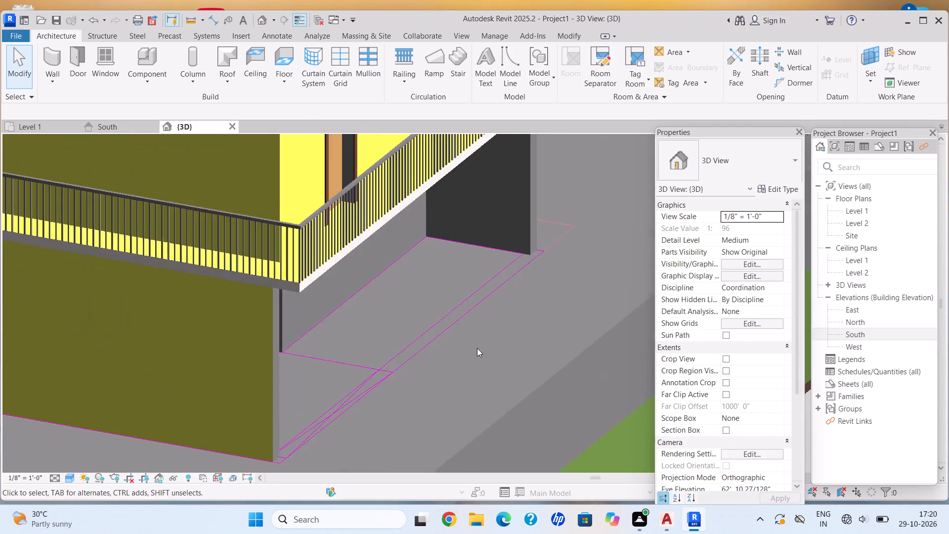
pyautogui.scroll(-10, 477, 347)
pyautogui.moveTo(520, 318); pyautogui.dragTo(541, 322, button='middle')
pyautogui.moveTo(542, 321); pyautogui.dragTo(544, 325, button='middle')
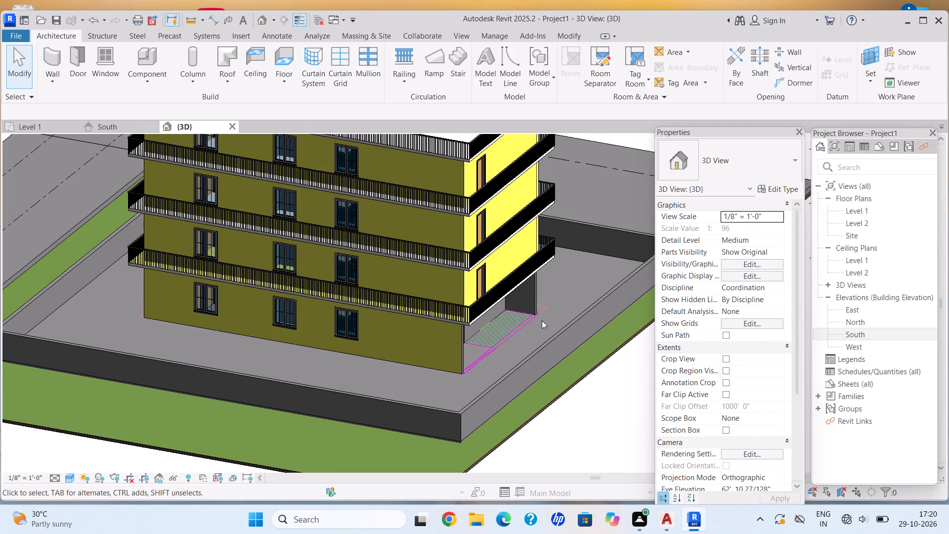
pyautogui.scroll(5, 522, 330)
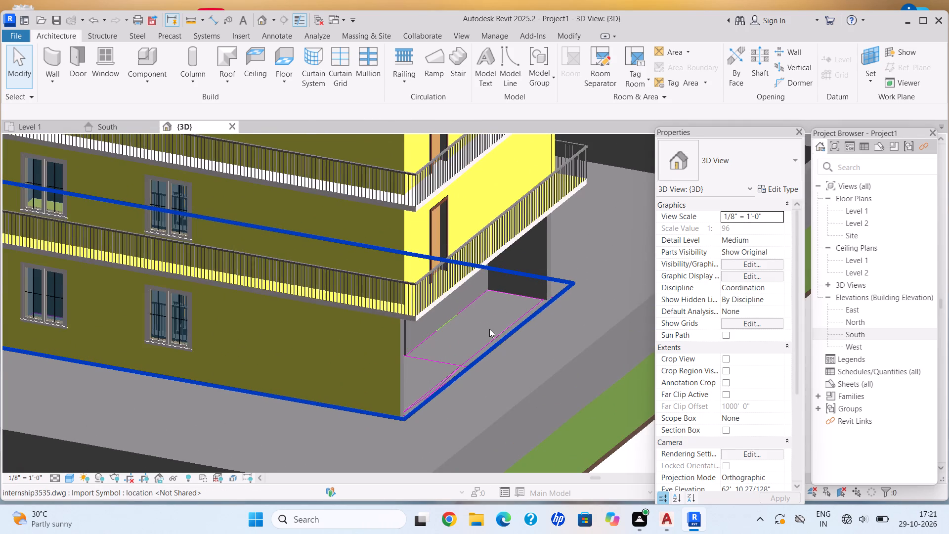
pyautogui.scroll(-3, 495, 324)
pyautogui.moveTo(488, 328); pyautogui.dragTo(483, 332, button='middle')
pyautogui.middleClick(467, 342)
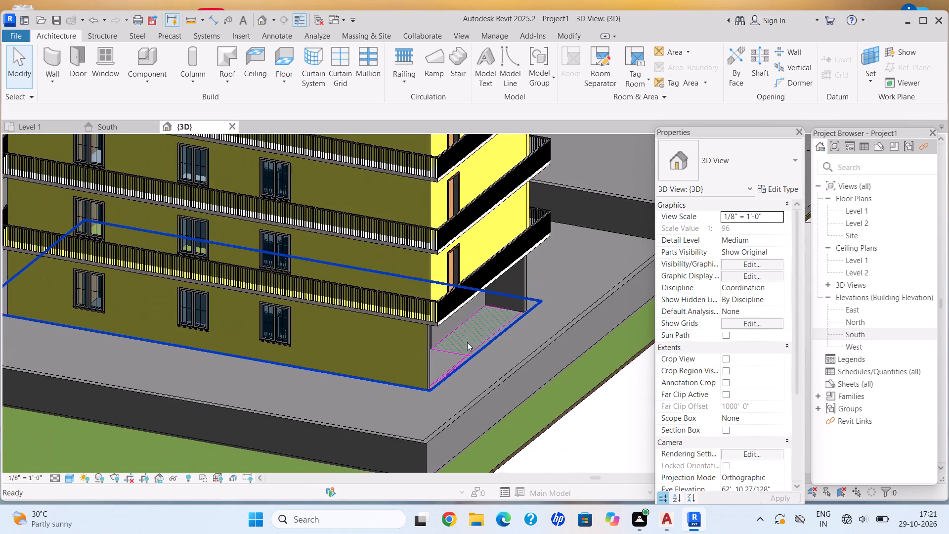
pyautogui.scroll(5, 532, 341)
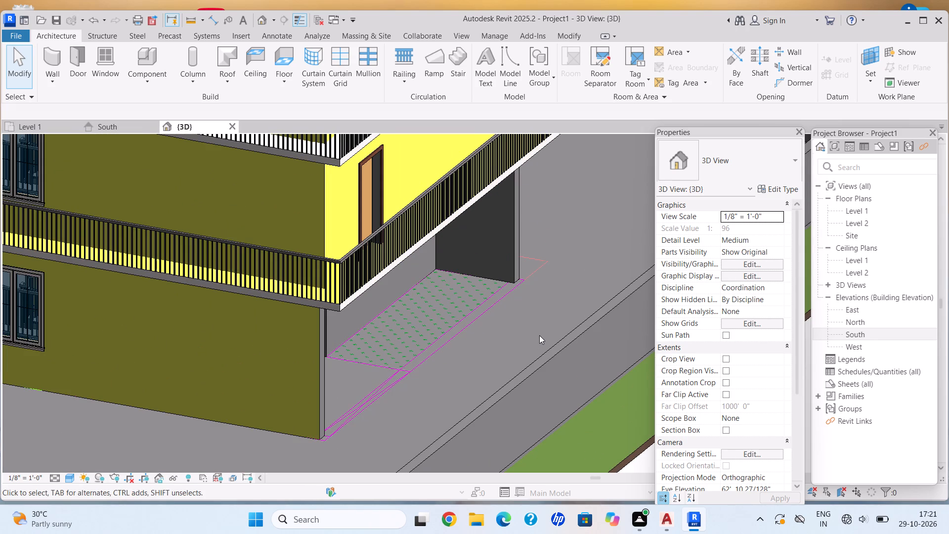
# Draw a 2' high Generic - 8" wall about 16'-5" long along the outer edge of the hatched area under the balcony.
pyautogui.scroll(3, 503, 309)
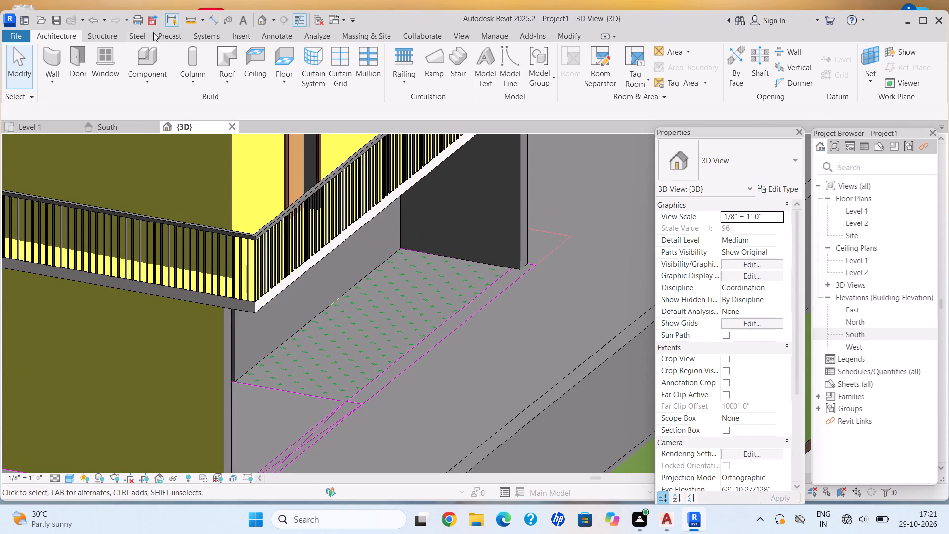
pyautogui.click(55, 82)
pyautogui.click(69, 97)
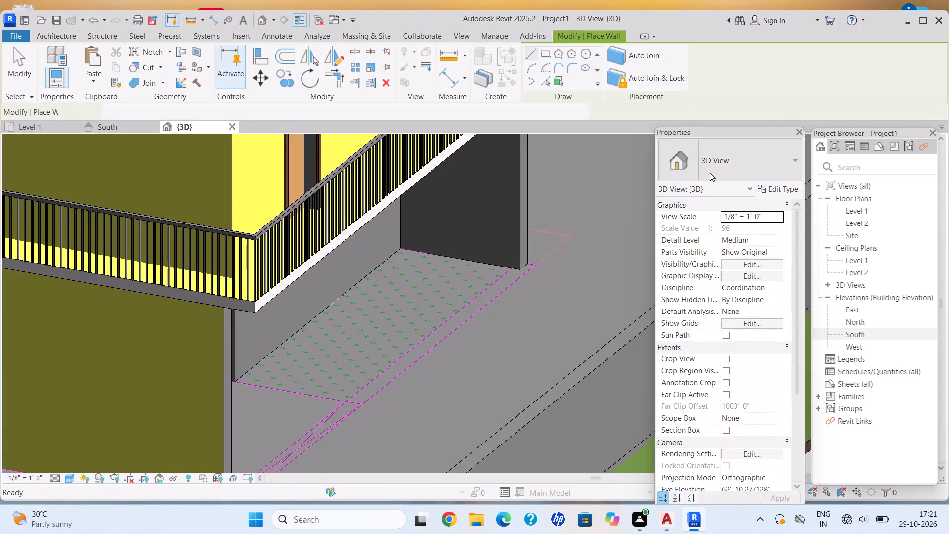
pyautogui.click(715, 161)
pyautogui.click(718, 214)
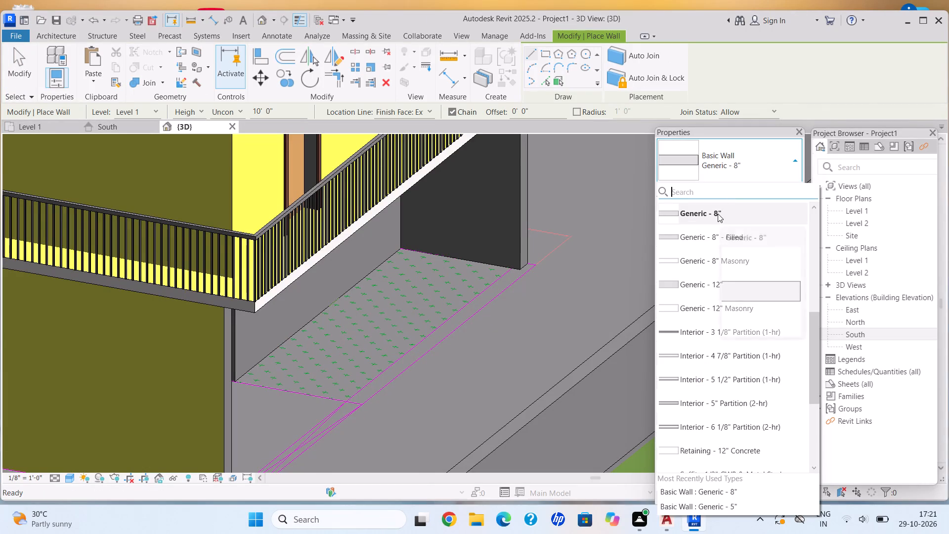
pyautogui.click(756, 291)
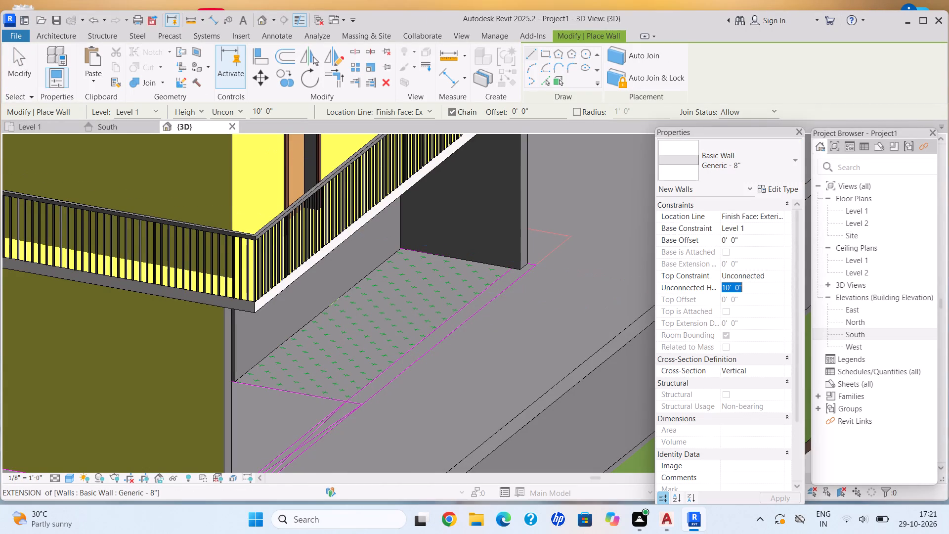
pyautogui.press('BackSpace')
pyautogui.write("2'")
pyautogui.press('Return')
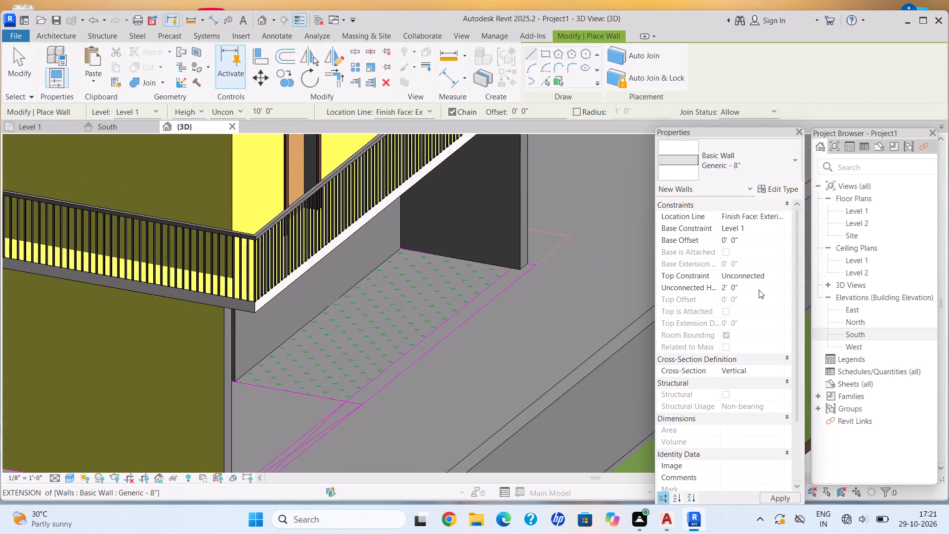
pyautogui.scroll(7, 571, 302)
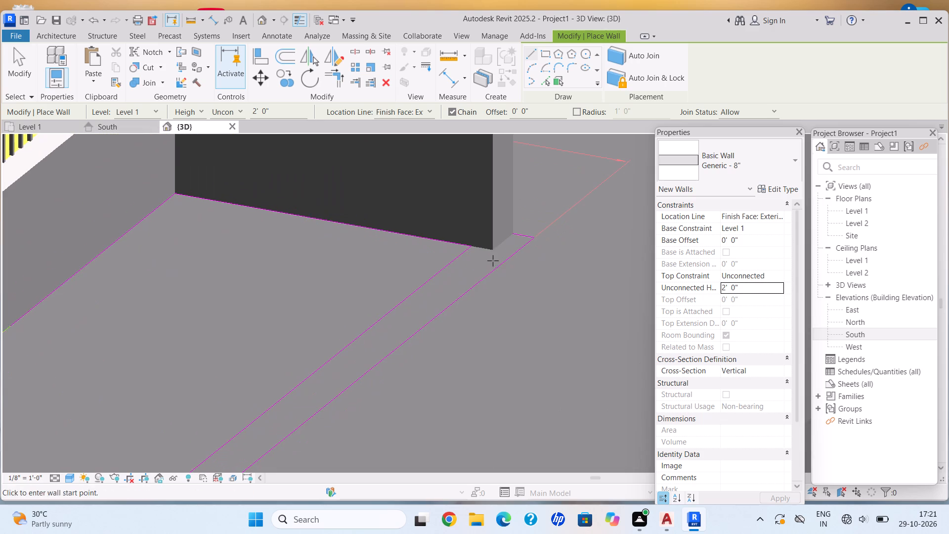
pyautogui.click(492, 248)
pyautogui.scroll(-8, 342, 379)
pyautogui.moveTo(351, 372); pyautogui.dragTo(469, 298, button='middle')
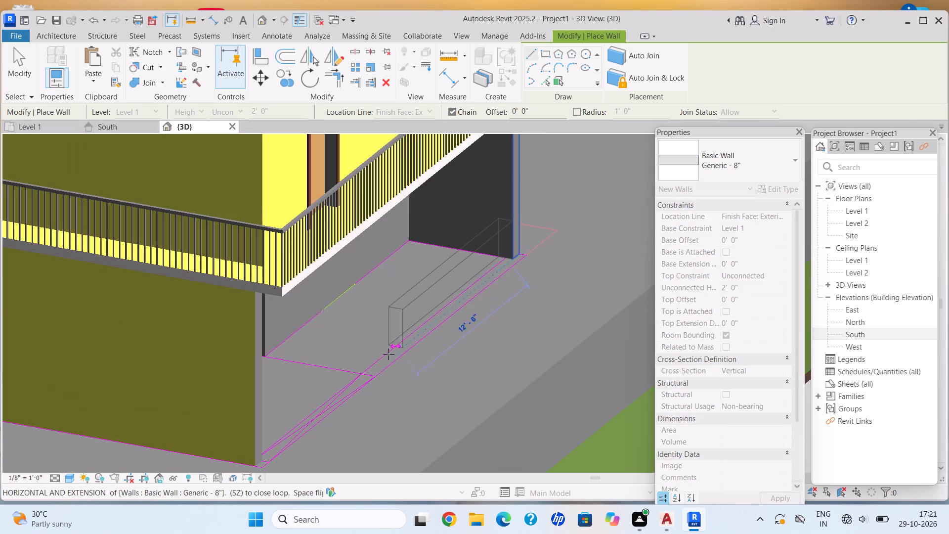
pyautogui.scroll(7, 363, 376)
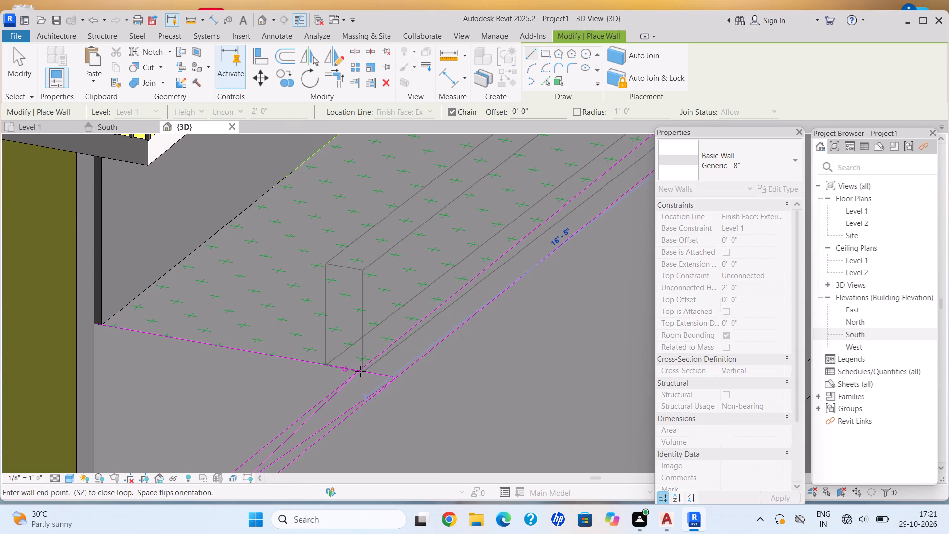
pyautogui.click(359, 370)
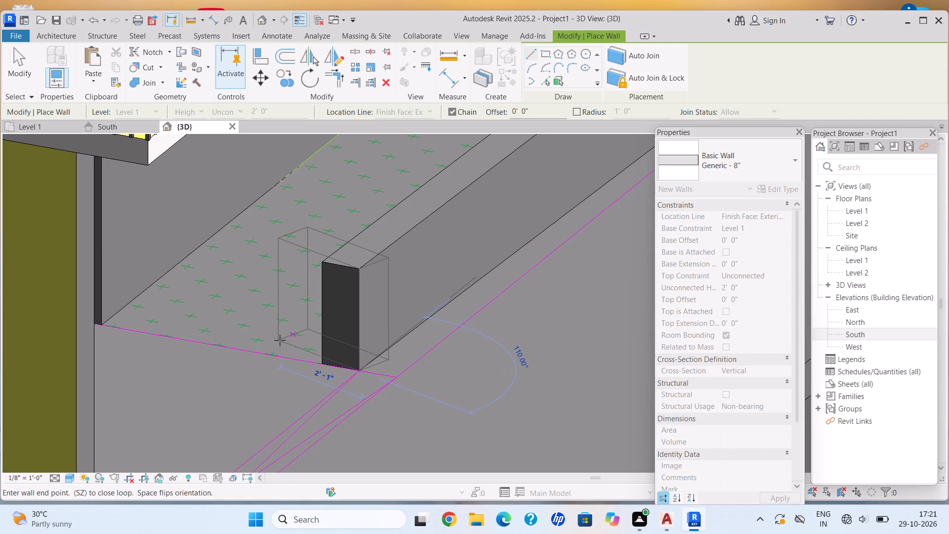
# Continue the low wall with a perpendicular return about 5'-2" long back to the house wall, closing the hatched area's end.
pyautogui.scroll(1, 133, 322)
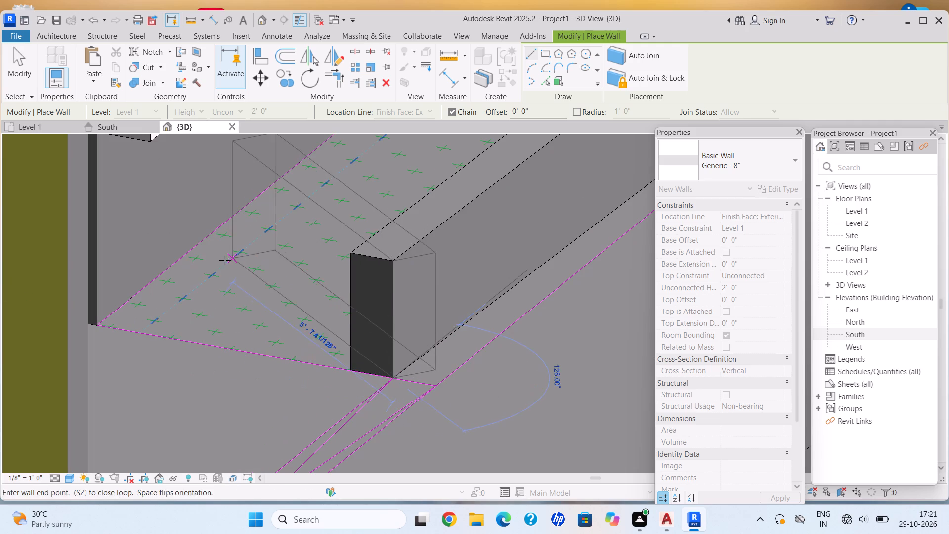
pyautogui.middleClick(224, 261)
pyautogui.moveTo(232, 264); pyautogui.dragTo(331, 288, button='middle')
pyautogui.middleClick(337, 291)
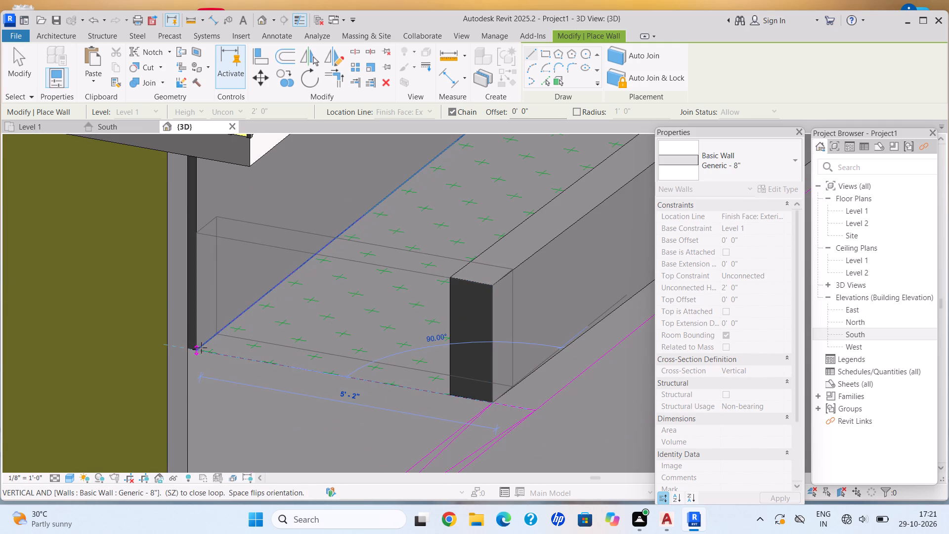
pyautogui.click(197, 348)
pyautogui.press('Escape')
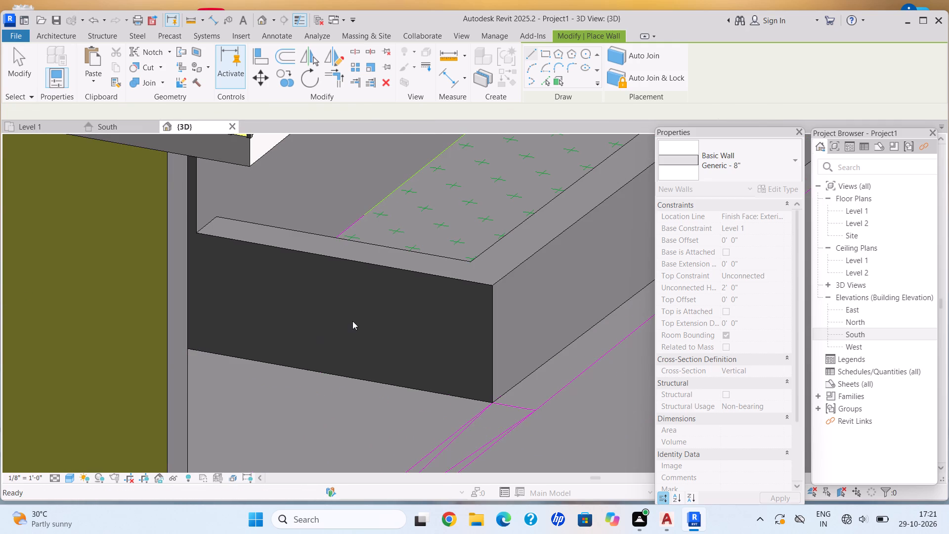
pyautogui.scroll(-15, 353, 321)
pyautogui.press('Escape')
# Examine the new low walls and the boundary wall in front of the ground-floor door side.
pyautogui.keyDown('shift'); pyautogui.moveTo(431, 328); pyautogui.dragTo(412, 335, button='middle'); pyautogui.keyUp('shift')
pyautogui.keyDown('shift'); pyautogui.moveTo(338, 332); pyautogui.dragTo(232, 309, button='middle'); pyautogui.keyUp('shift')
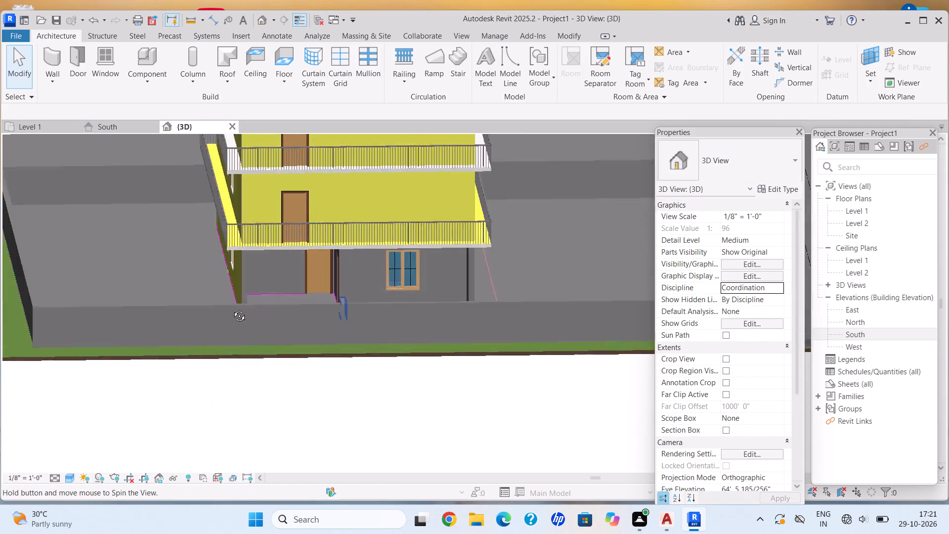
pyautogui.keyDown('shift'); pyautogui.moveTo(232, 309); pyautogui.dragTo(229, 334, button='middle'); pyautogui.keyUp('shift')
pyautogui.scroll(4, 451, 299)
pyautogui.keyDown('shift'); pyautogui.moveTo(448, 298); pyautogui.dragTo(475, 238, button='middle'); pyautogui.keyUp('shift')
pyautogui.keyDown('shift'); pyautogui.scroll(1, 454, 299); pyautogui.keyUp('shift')
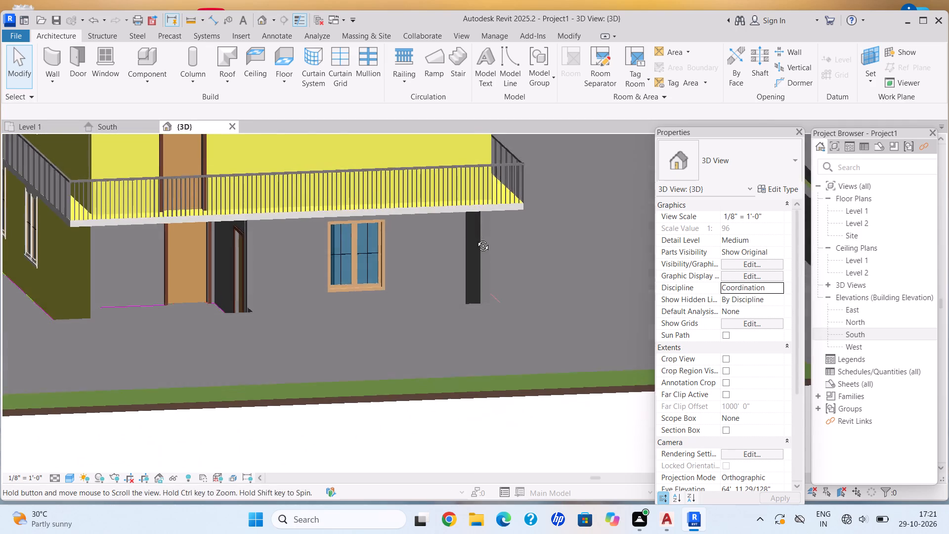
pyautogui.keyDown('shift'); pyautogui.moveTo(475, 238); pyautogui.dragTo(483, 267, button='middle'); pyautogui.keyUp('shift')
pyautogui.scroll(-7, 468, 315)
pyautogui.moveTo(444, 293); pyautogui.dragTo(519, 324, button='middle')
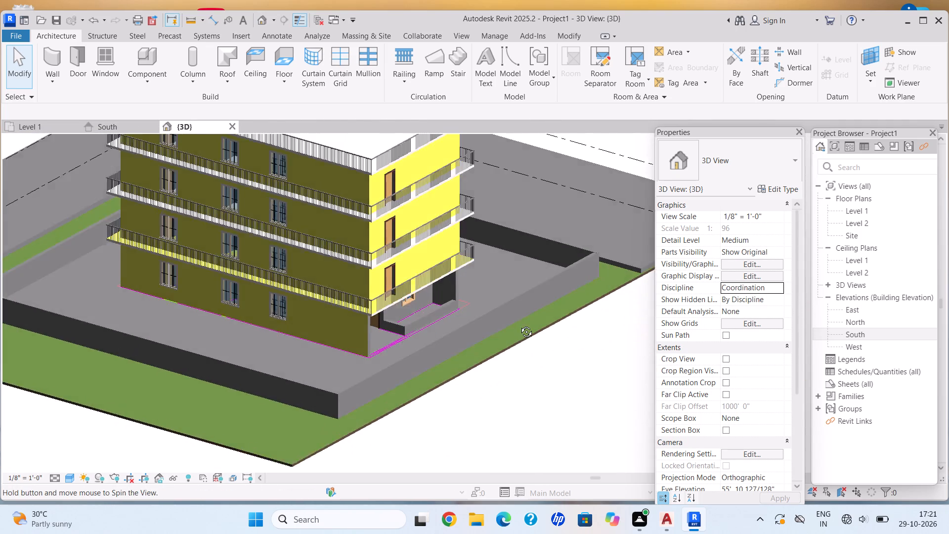
pyautogui.moveTo(519, 324); pyautogui.dragTo(357, 324, button='middle')
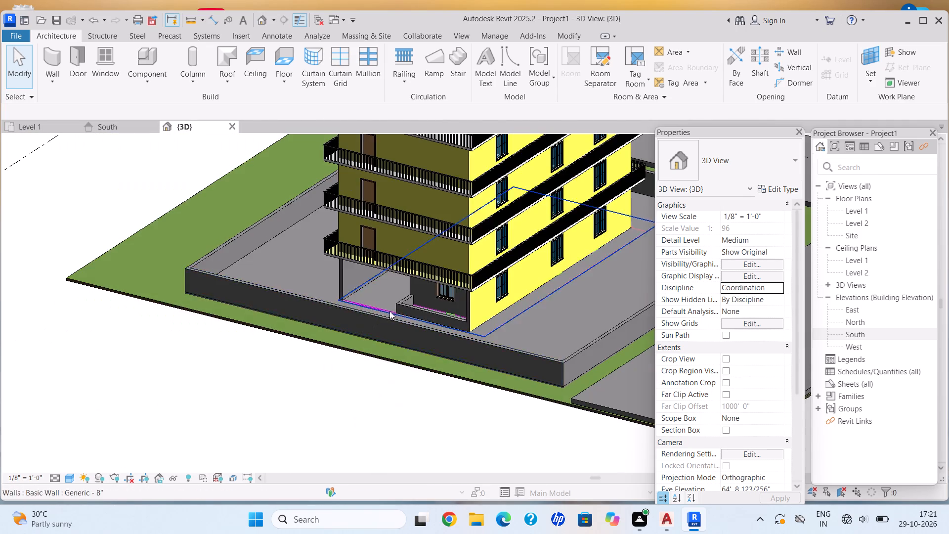
pyautogui.keyDown('shift'); pyautogui.moveTo(401, 282); pyautogui.dragTo(458, 213, button='middle'); pyautogui.keyUp('shift')
pyautogui.keyDown('shift'); pyautogui.moveTo(470, 213); pyautogui.dragTo(552, 228, button='middle'); pyautogui.keyUp('shift')
# Shorten the boundary wall facing the ground-floor door side from its corner end to about 52'-7" long.
pyautogui.scroll(4, 334, 377)
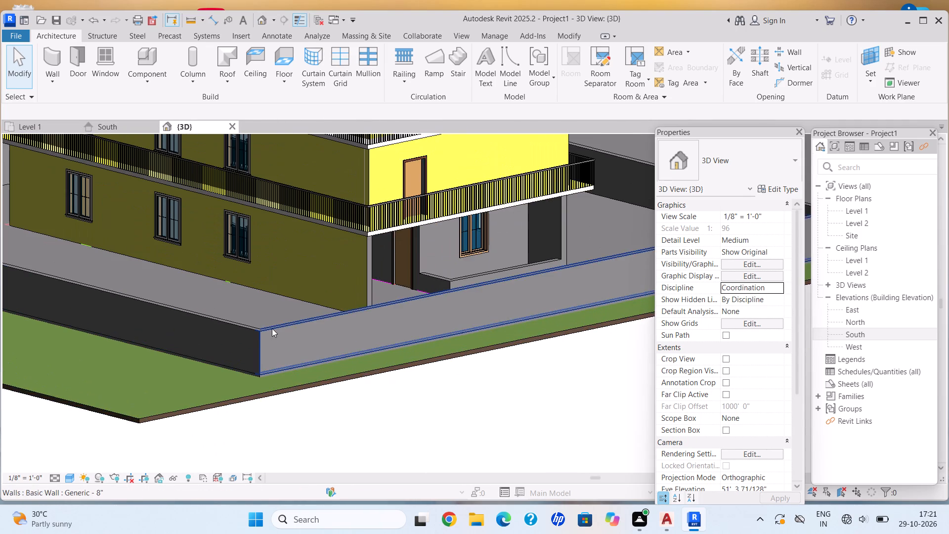
pyautogui.click(272, 328)
pyautogui.scroll(8, 280, 401)
pyautogui.moveTo(242, 355); pyautogui.dragTo(266, 355)
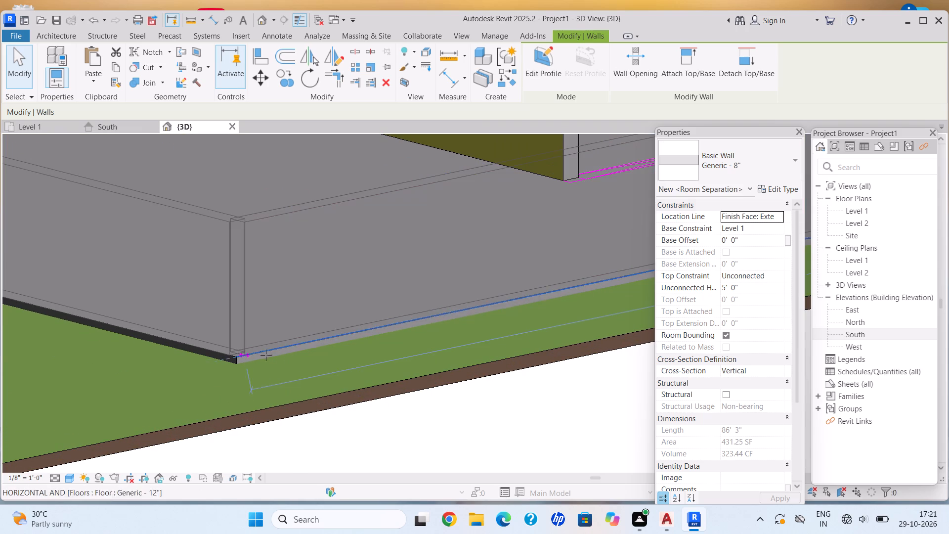
pyautogui.moveTo(266, 355); pyautogui.dragTo(603, 281)
pyautogui.moveTo(601, 281); pyautogui.dragTo(281, 360, button='middle')
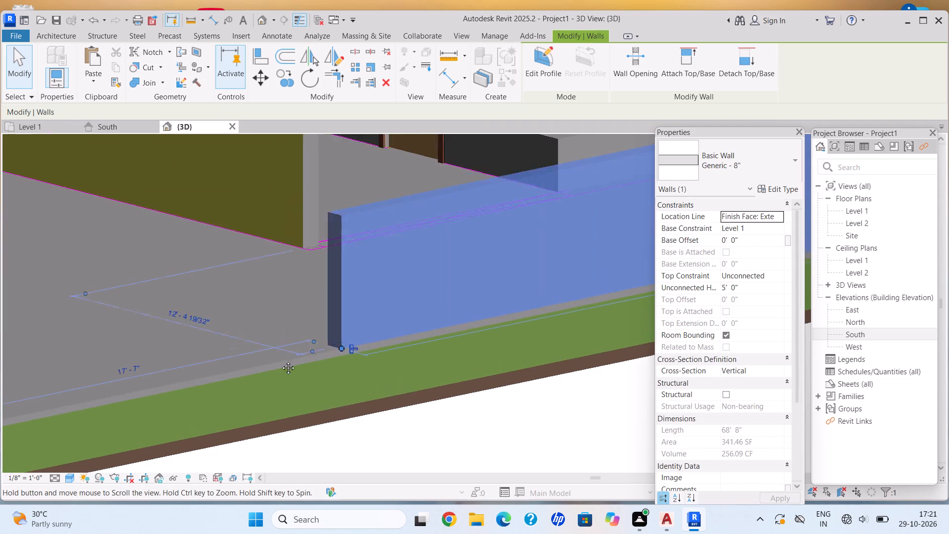
pyautogui.moveTo(281, 360); pyautogui.dragTo(230, 372, button='middle')
pyautogui.moveTo(230, 370); pyautogui.dragTo(429, 333)
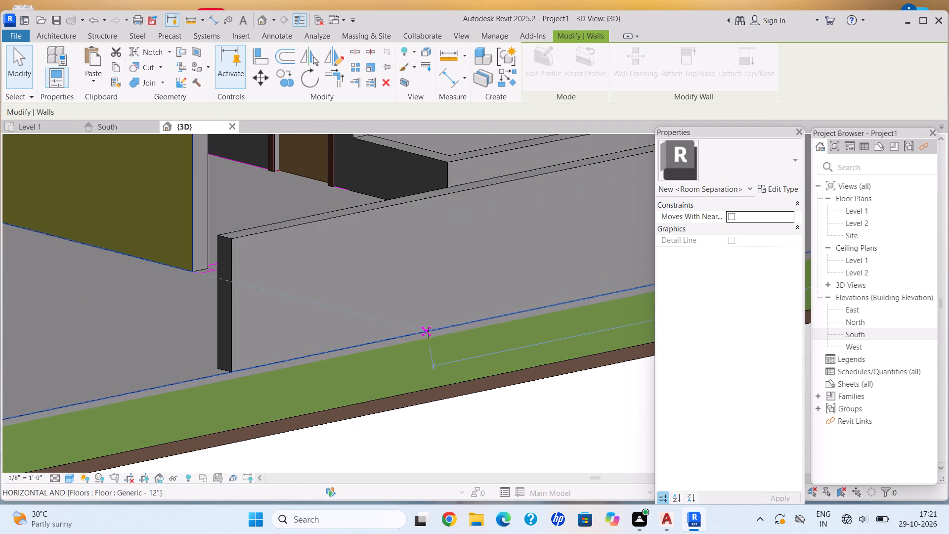
pyautogui.moveTo(429, 333); pyautogui.dragTo(569, 307)
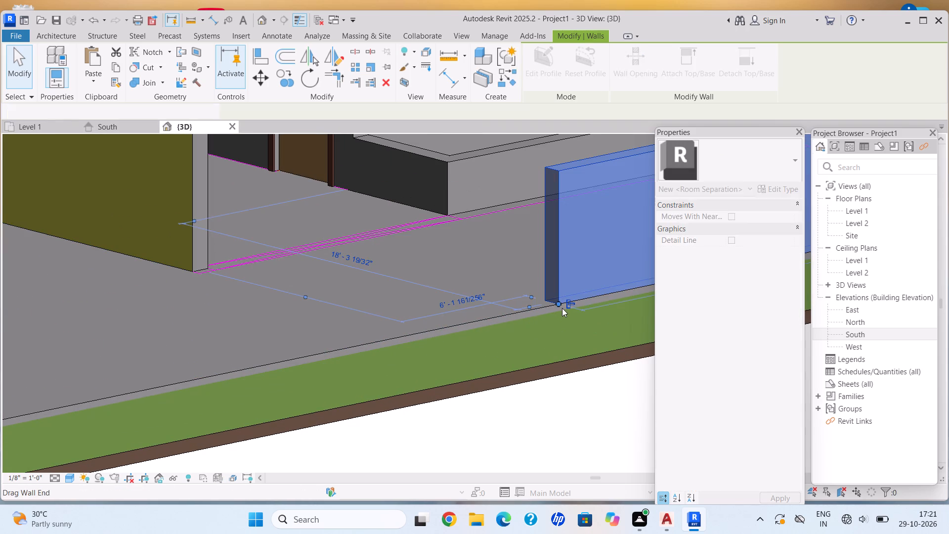
pyautogui.press('Escape')
# Shorten the same boundary wall further to 47' long, widening the opening in front of the entrance.
pyautogui.scroll(-12, 458, 327)
pyautogui.keyDown('shift'); pyautogui.moveTo(451, 328); pyautogui.dragTo(401, 314, button='middle'); pyautogui.keyUp('shift')
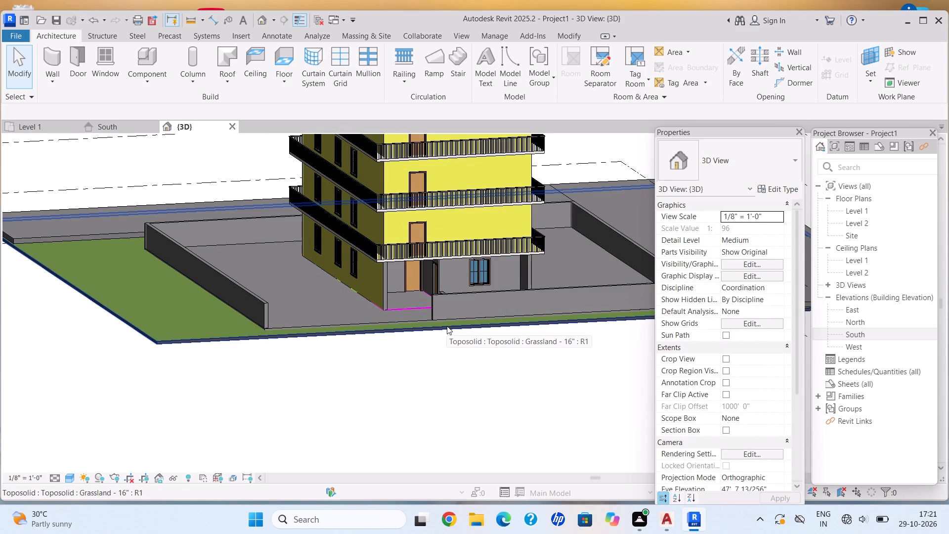
pyautogui.scroll(-6, 447, 326)
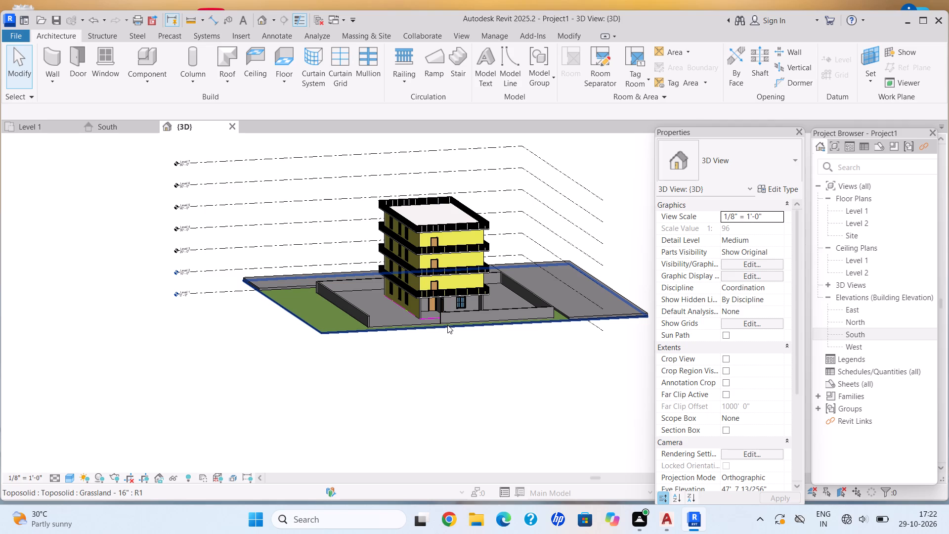
pyautogui.scroll(16, 490, 304)
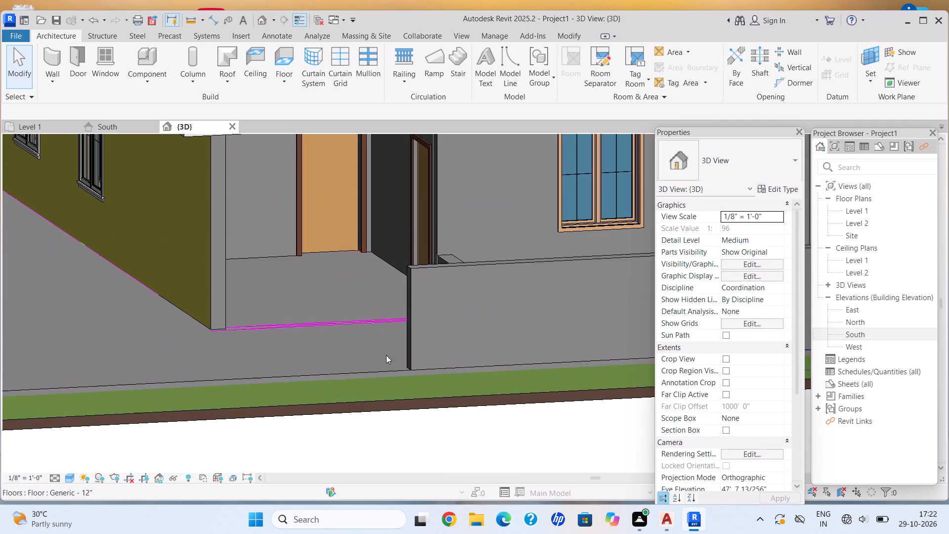
pyautogui.scroll(5, 426, 397)
pyautogui.scroll(5, 396, 327)
pyautogui.click(390, 352)
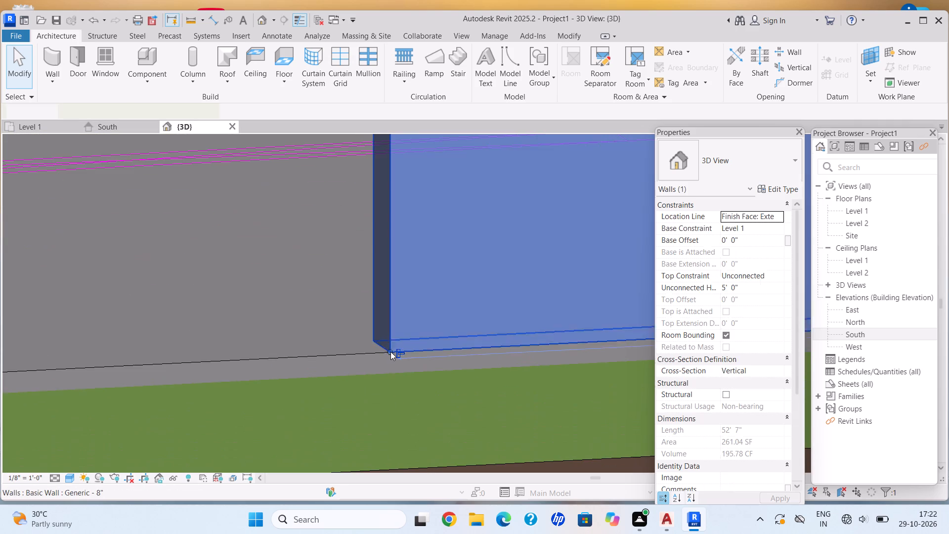
pyautogui.moveTo(390, 352); pyautogui.dragTo(604, 344)
pyautogui.scroll(-7, 599, 346)
pyautogui.moveTo(552, 353); pyautogui.dragTo(508, 364, button='middle')
pyautogui.moveTo(432, 382); pyautogui.dragTo(362, 390, button='middle')
pyautogui.scroll(-1, 309, 395)
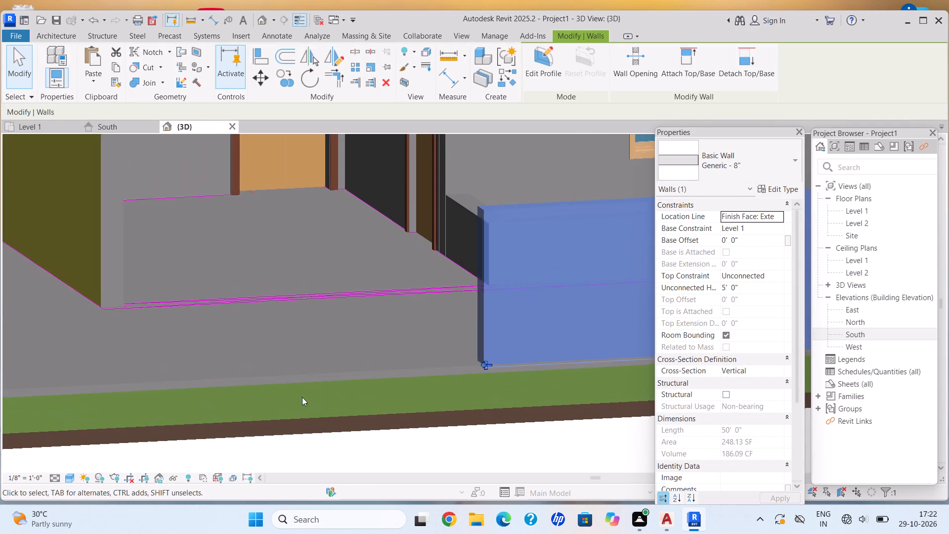
pyautogui.moveTo(457, 367); pyautogui.dragTo(540, 364)
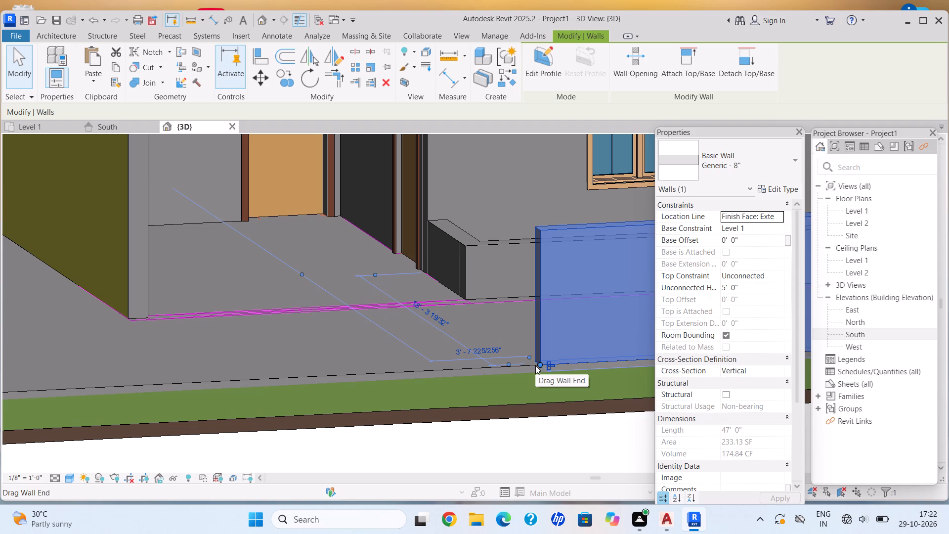
pyautogui.press('Escape')
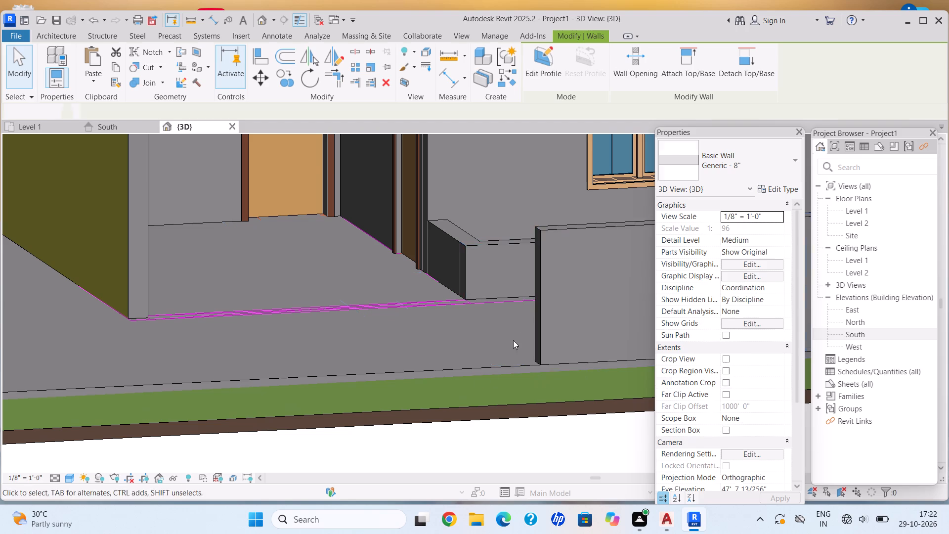
pyautogui.scroll(-8, 502, 367)
pyautogui.press('Escape')
# Examine the boundary wall opening and the entrance area with its low walls from several angles.
pyautogui.keyDown('shift'); pyautogui.moveTo(477, 360); pyautogui.dragTo(472, 357, button='middle'); pyautogui.keyUp('shift')
pyautogui.keyDown('shift'); pyautogui.moveTo(468, 355); pyautogui.dragTo(463, 352, button='middle'); pyautogui.keyUp('shift')
pyautogui.keyDown('shift'); pyautogui.moveTo(458, 349); pyautogui.dragTo(445, 341, button='middle'); pyautogui.keyUp('shift')
pyautogui.scroll(-1, 443, 339)
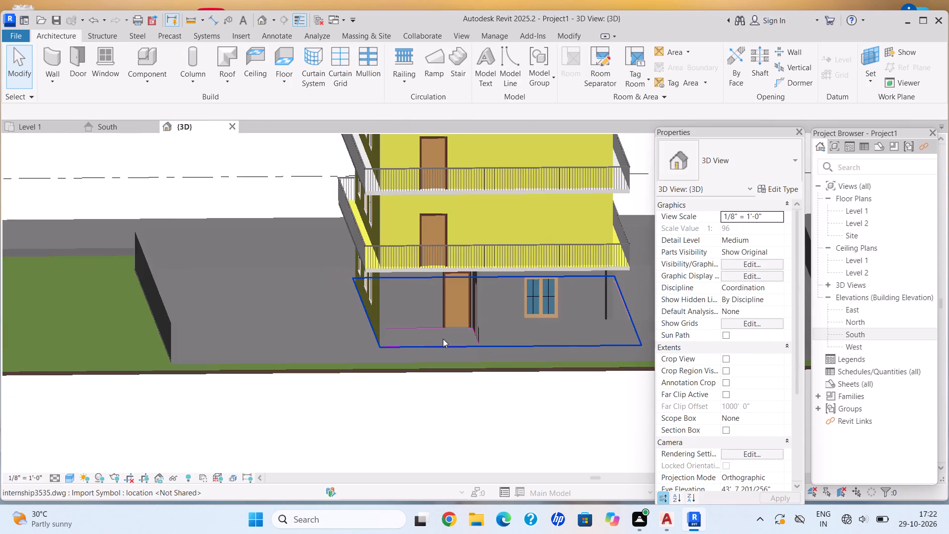
pyautogui.keyDown('shift'); pyautogui.moveTo(447, 337); pyautogui.dragTo(439, 333, button='middle'); pyautogui.keyUp('shift')
pyautogui.scroll(-1, 448, 340)
pyautogui.keyDown('shift'); pyautogui.moveTo(448, 340); pyautogui.dragTo(453, 342, button='middle'); pyautogui.keyUp('shift')
pyautogui.keyDown('shift'); pyautogui.moveTo(454, 343); pyautogui.dragTo(459, 344, button='middle'); pyautogui.keyUp('shift')
pyautogui.keyDown('shift'); pyautogui.middleClick(461, 345); pyautogui.keyUp('shift')
pyautogui.keyDown('shift'); pyautogui.moveTo(465, 348); pyautogui.dragTo(491, 362, button='middle'); pyautogui.keyUp('shift')
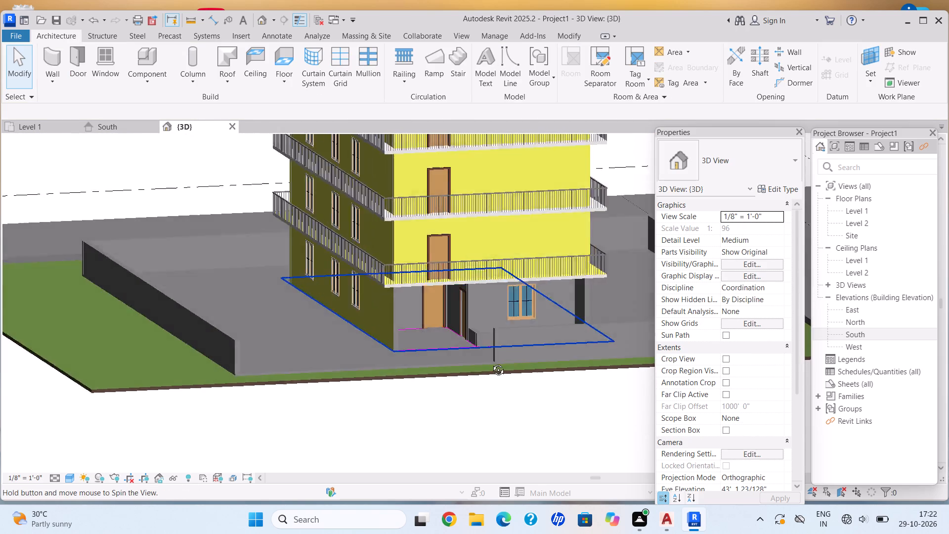
pyautogui.keyDown('shift'); pyautogui.moveTo(491, 362); pyautogui.dragTo(497, 365, button='middle'); pyautogui.keyUp('shift')
pyautogui.keyDown('shift'); pyautogui.moveTo(548, 380); pyautogui.dragTo(590, 374, button='middle'); pyautogui.keyUp('shift')
pyautogui.keyDown('shift'); pyautogui.moveTo(591, 379); pyautogui.dragTo(531, 403, button='middle'); pyautogui.keyUp('shift')
pyautogui.keyDown('shift'); pyautogui.moveTo(525, 404); pyautogui.dragTo(520, 403, button='middle'); pyautogui.keyUp('shift')
pyautogui.keyDown('shift'); pyautogui.middleClick(518, 402); pyautogui.keyUp('shift')
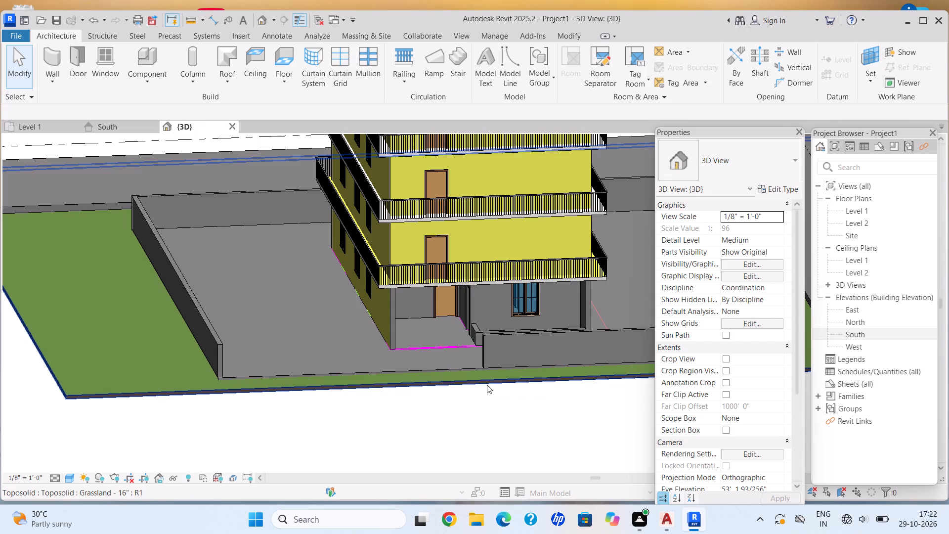
pyautogui.press('Escape')
pyautogui.scroll(1, 487, 385)
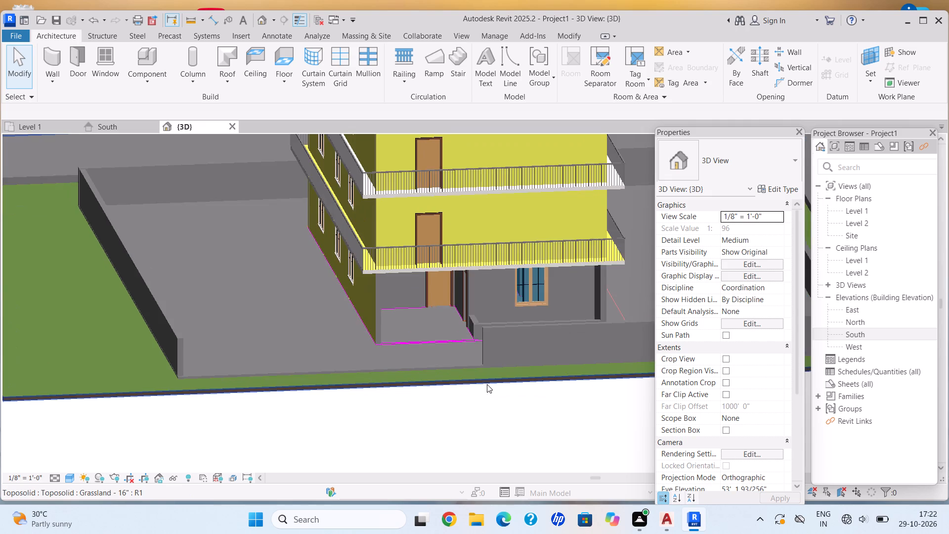
pyautogui.scroll(-4, 481, 318)
pyautogui.moveTo(492, 373); pyautogui.dragTo(505, 332, button='middle')
pyautogui.keyDown('shift'); pyautogui.moveTo(507, 326); pyautogui.dragTo(555, 298, button='middle'); pyautogui.keyUp('shift')
pyautogui.scroll(7, 502, 350)
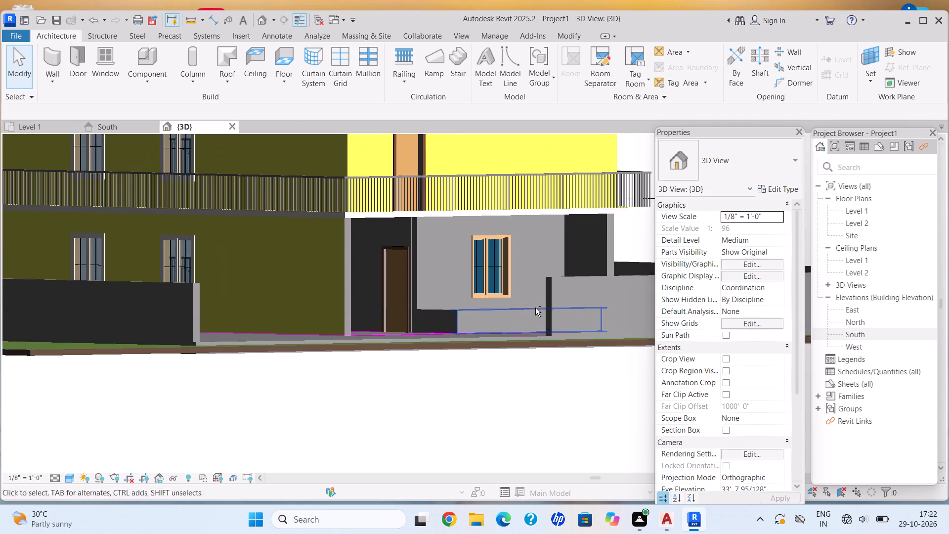
pyautogui.keyDown('shift'); pyautogui.moveTo(538, 311); pyautogui.dragTo(551, 336, button='middle'); pyautogui.keyUp('shift')
pyautogui.keyDown('shift'); pyautogui.scroll(1, 544, 324); pyautogui.keyUp('shift')
pyautogui.keyDown('shift'); pyautogui.moveTo(553, 339); pyautogui.dragTo(564, 366, button='middle'); pyautogui.keyUp('shift')
pyautogui.keyDown('shift'); pyautogui.moveTo(568, 378); pyautogui.dragTo(576, 392, button='middle'); pyautogui.keyUp('shift')
pyautogui.scroll(-2, 580, 389)
pyautogui.moveTo(569, 368); pyautogui.dragTo(528, 336, button='middle')
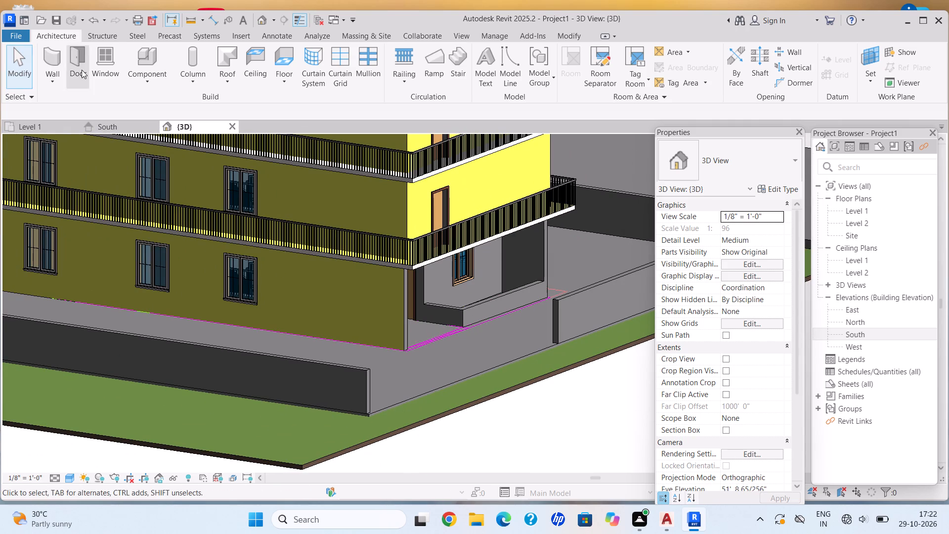
# Load the SHUBHAM GATE.0006 family from the Gate folder in SHUBHAM CITY as a component.
pyautogui.click(153, 80)
pyautogui.click(165, 97)
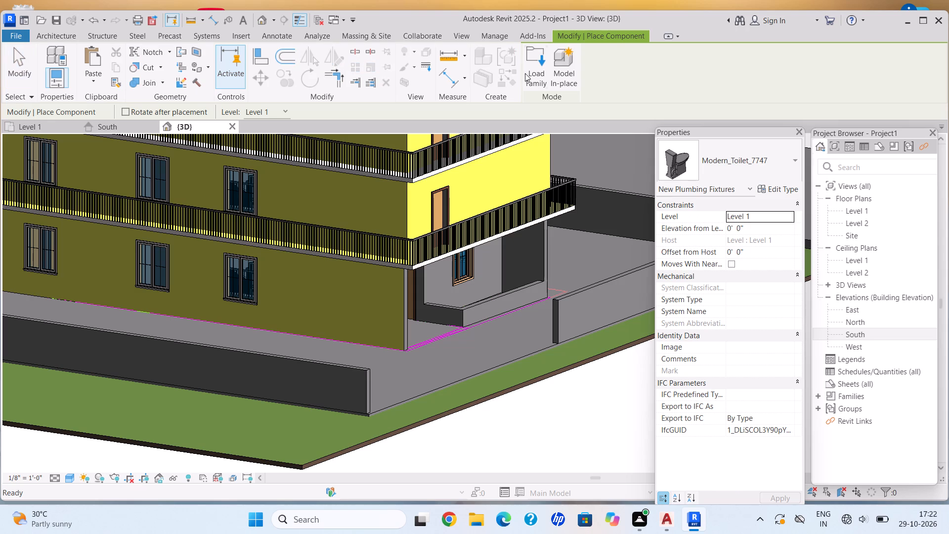
pyautogui.click(536, 77)
pyautogui.doubleClick(281, 193)
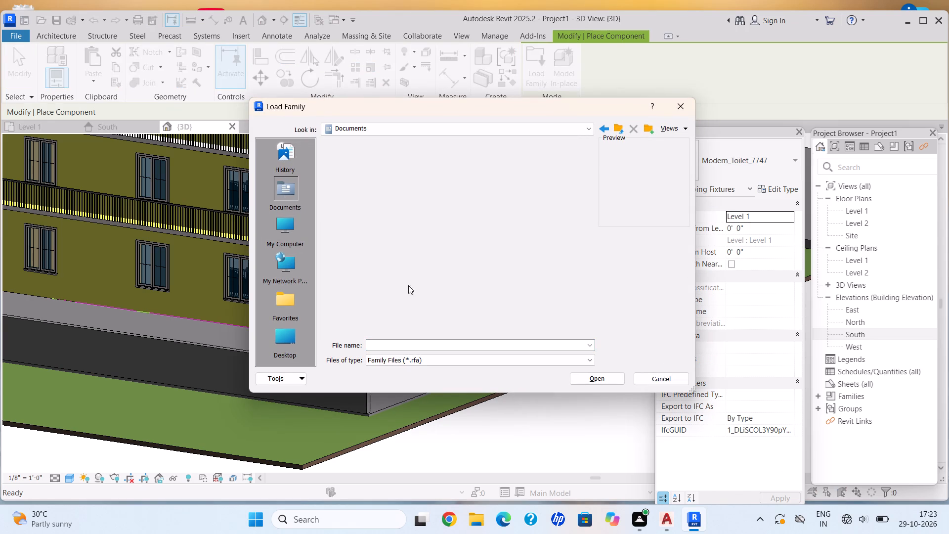
pyautogui.scroll(-1, 378, 277)
pyautogui.tripleClick(348, 181)
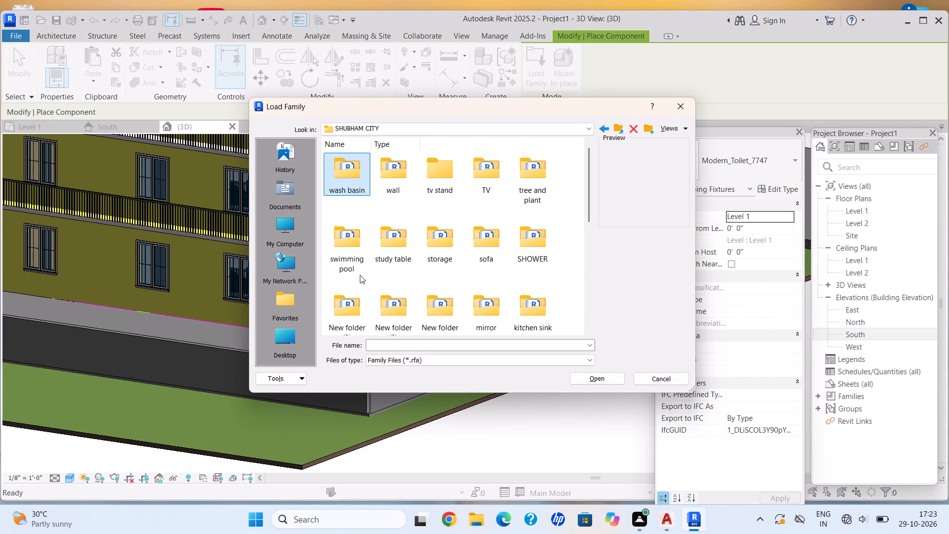
pyautogui.scroll(-3, 355, 268)
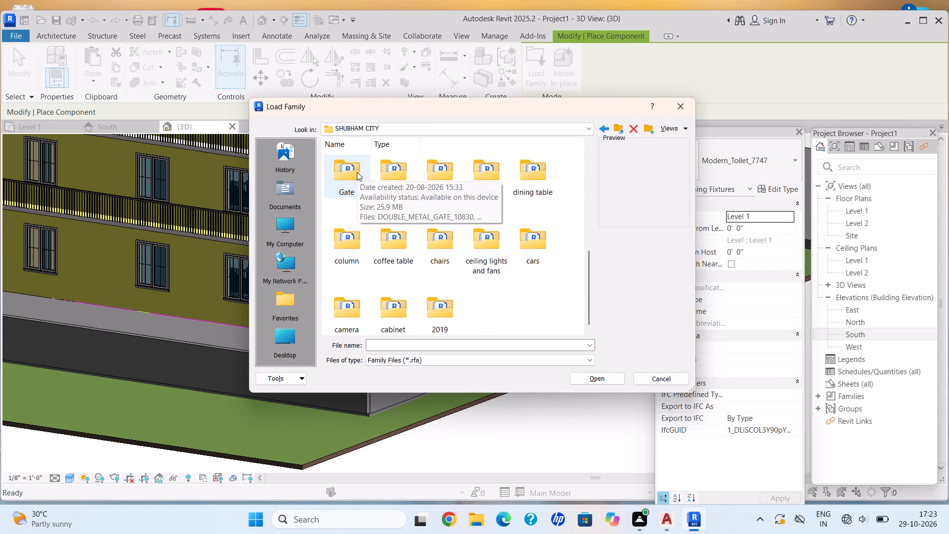
pyautogui.doubleClick(347, 174)
pyautogui.click(361, 192)
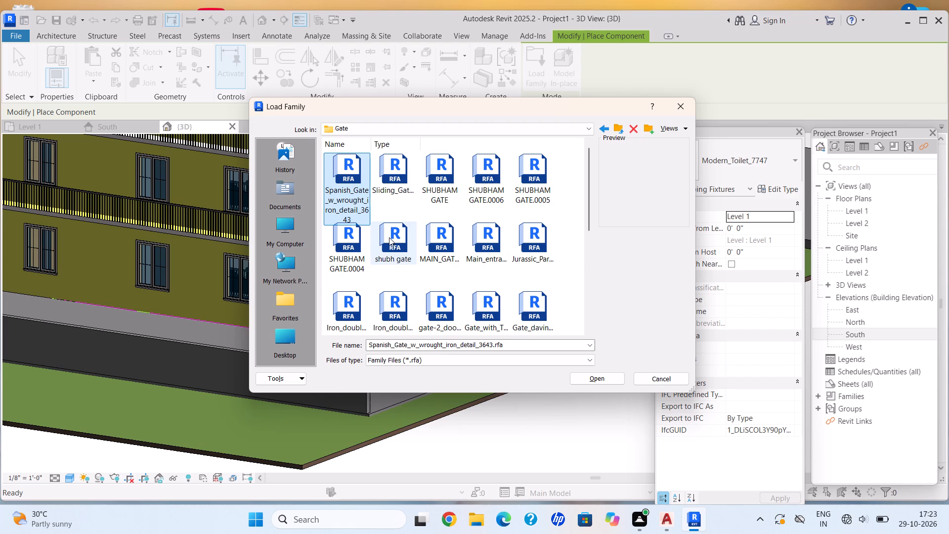
pyautogui.click(389, 237)
pyautogui.click(423, 248)
pyautogui.click(489, 174)
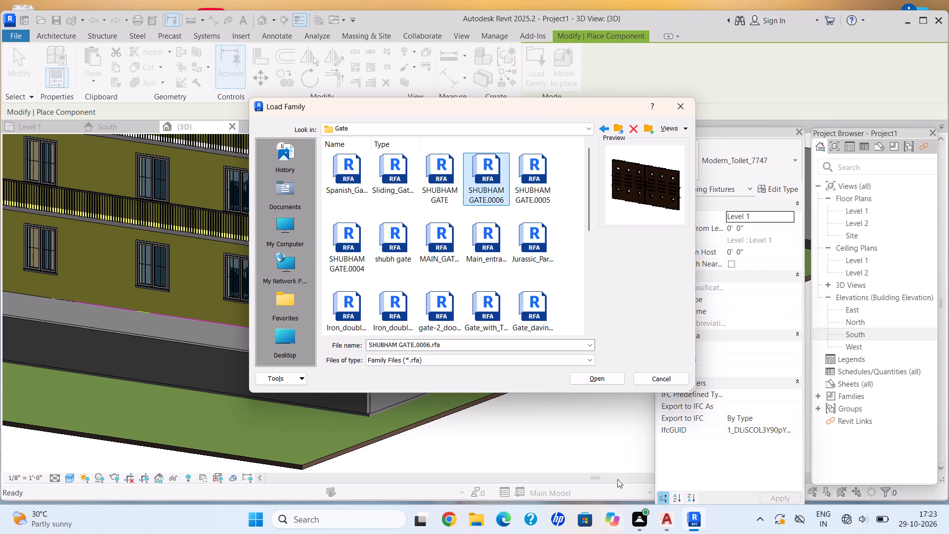
pyautogui.click(601, 379)
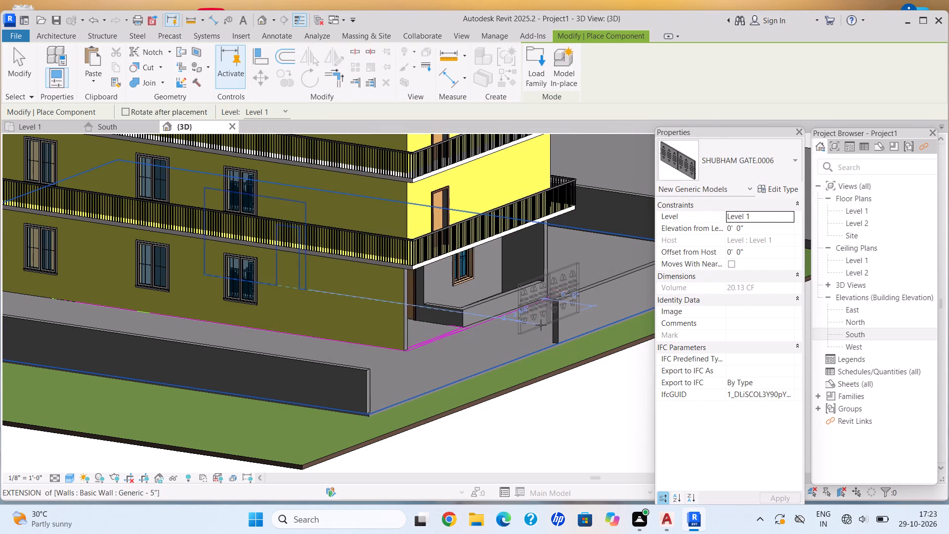
# Place the SHUBHAM GATE.0006 gate along the floor edge in the boundary wall opening, against the end of the shortened wall.
pyautogui.scroll(6, 541, 325)
pyautogui.scroll(3, 484, 421)
pyautogui.moveTo(486, 390); pyautogui.dragTo(385, 431, button='middle')
pyautogui.moveTo(379, 433); pyautogui.dragTo(341, 446, button='middle')
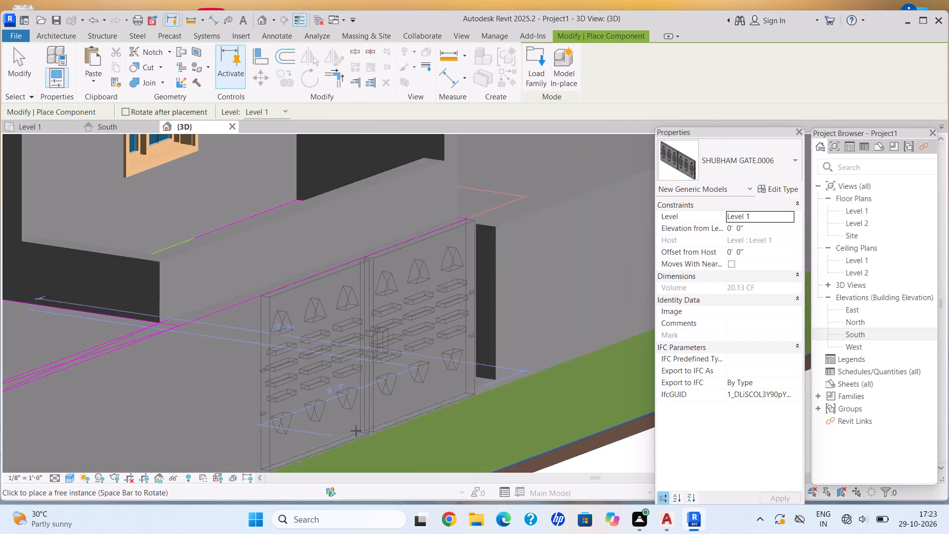
pyautogui.scroll(4, 358, 428)
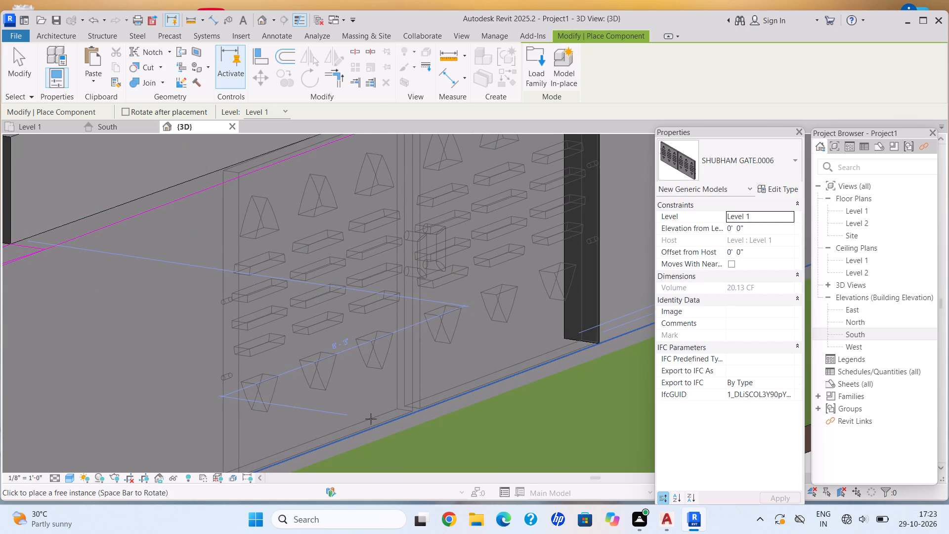
pyautogui.click(371, 419)
pyautogui.press('Escape')
pyautogui.scroll(-7, 337, 500)
pyautogui.press('Escape')
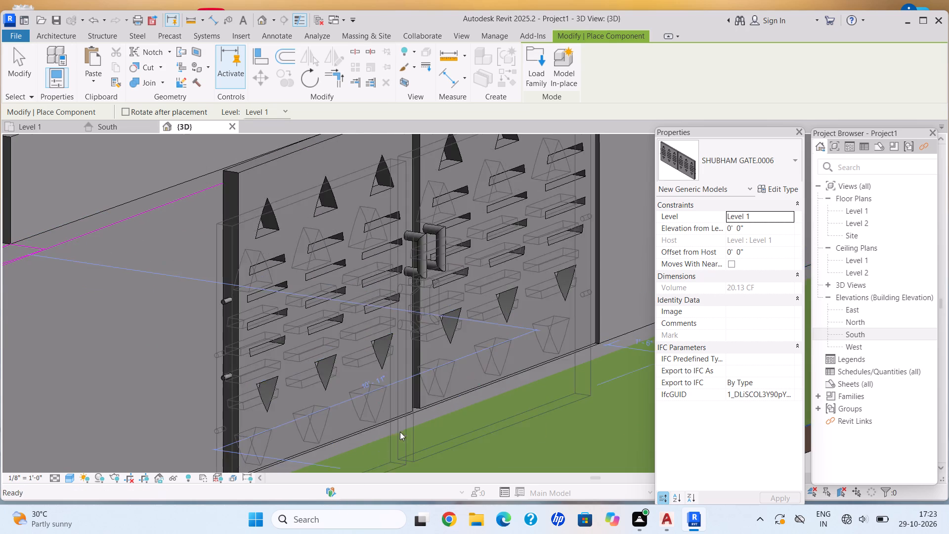
# Draw a Generic - 8" wall 5' high and about 27'-6" long from the gate to the open boundary wall corner.
pyautogui.scroll(-4, 400, 432)
pyautogui.moveTo(432, 395); pyautogui.dragTo(482, 355, button='middle')
pyautogui.scroll(-1, 485, 353)
pyautogui.scroll(-3, 313, 261)
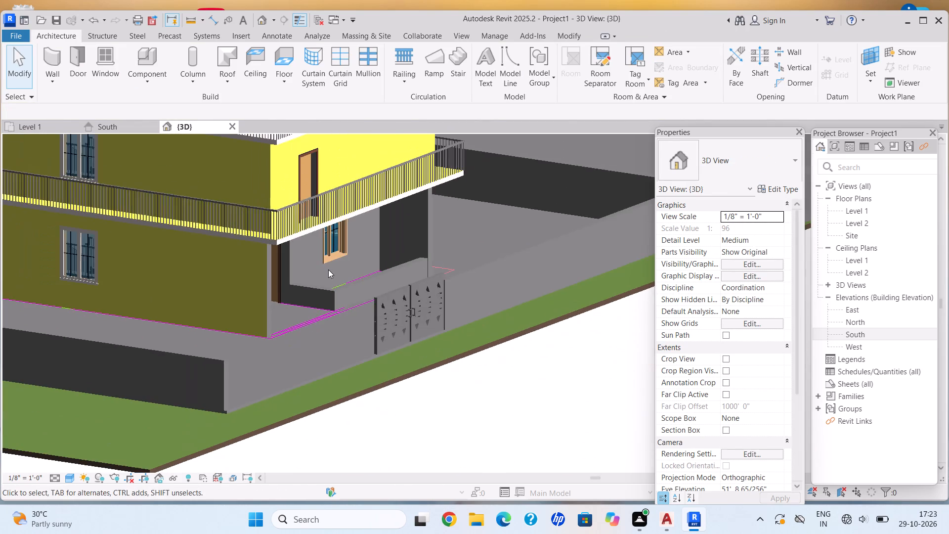
pyautogui.moveTo(309, 311); pyautogui.dragTo(362, 297, button='middle')
pyautogui.scroll(1, 351, 301)
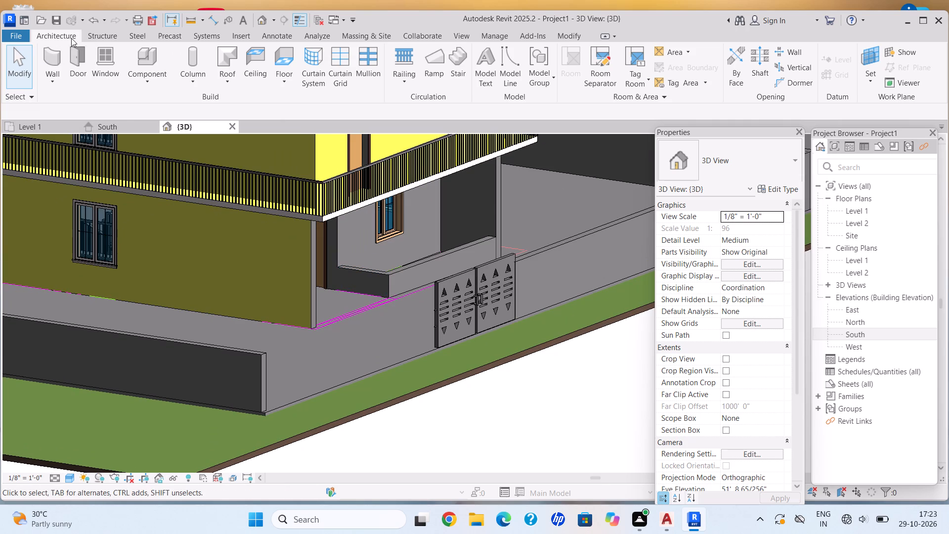
pyautogui.click(51, 80)
pyautogui.click(77, 95)
pyautogui.moveTo(357, 297); pyautogui.dragTo(359, 249, button='middle')
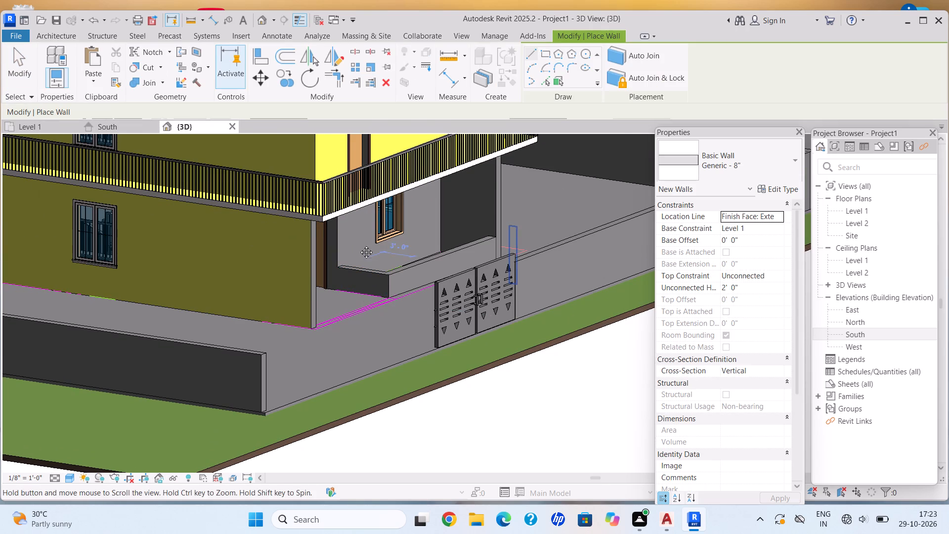
pyautogui.scroll(14, 395, 309)
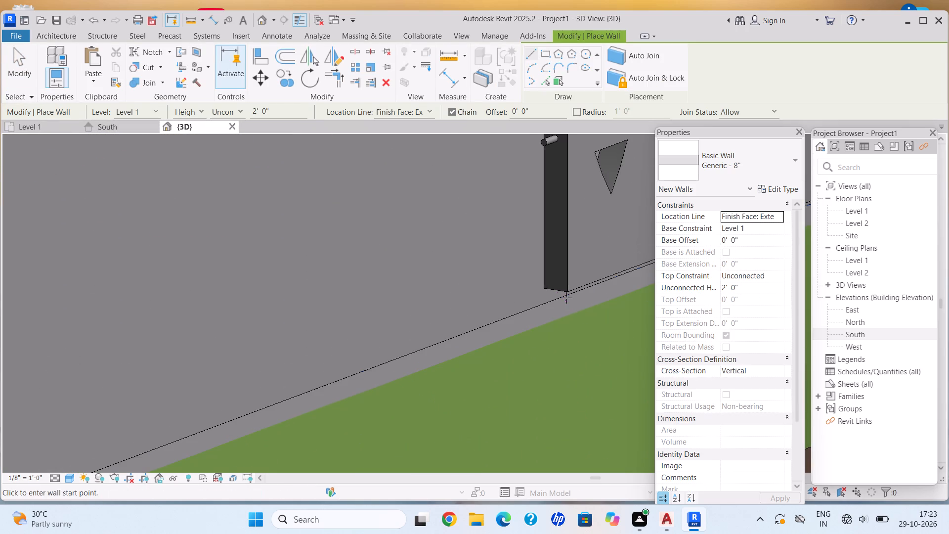
pyautogui.click(764, 292)
pyautogui.press('BackSpace')
pyautogui.write("5'")
pyautogui.press('Return')
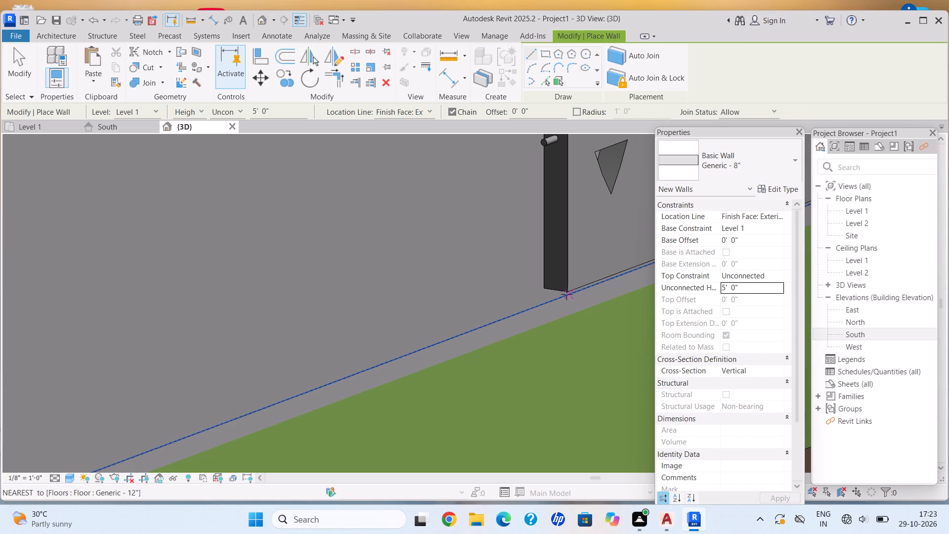
pyautogui.click(565, 290)
pyautogui.scroll(-4, 361, 310)
pyautogui.moveTo(362, 308); pyautogui.dragTo(372, 301, button='middle')
pyautogui.moveTo(318, 323); pyautogui.dragTo(414, 295, button='middle')
pyautogui.scroll(-3, 427, 292)
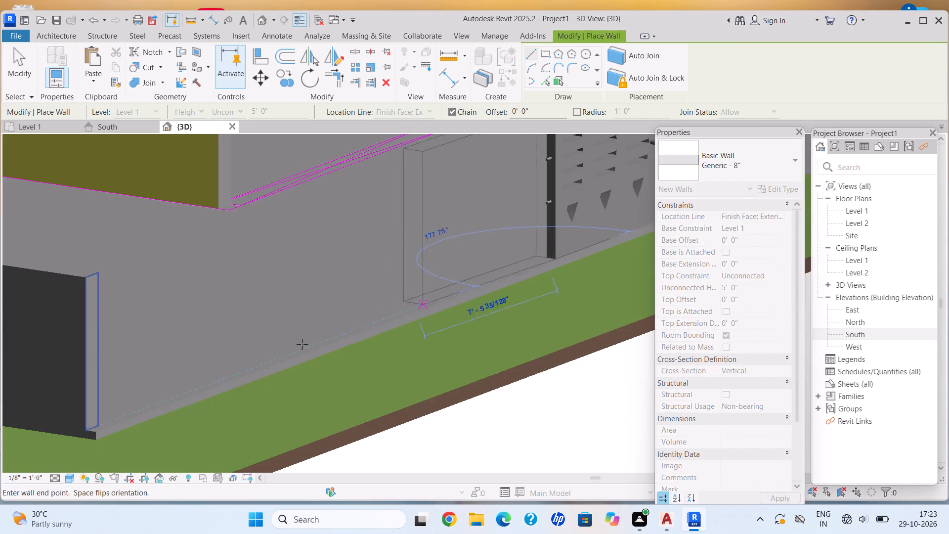
pyautogui.moveTo(181, 348); pyautogui.dragTo(320, 332, button='middle')
pyautogui.scroll(5, 246, 416)
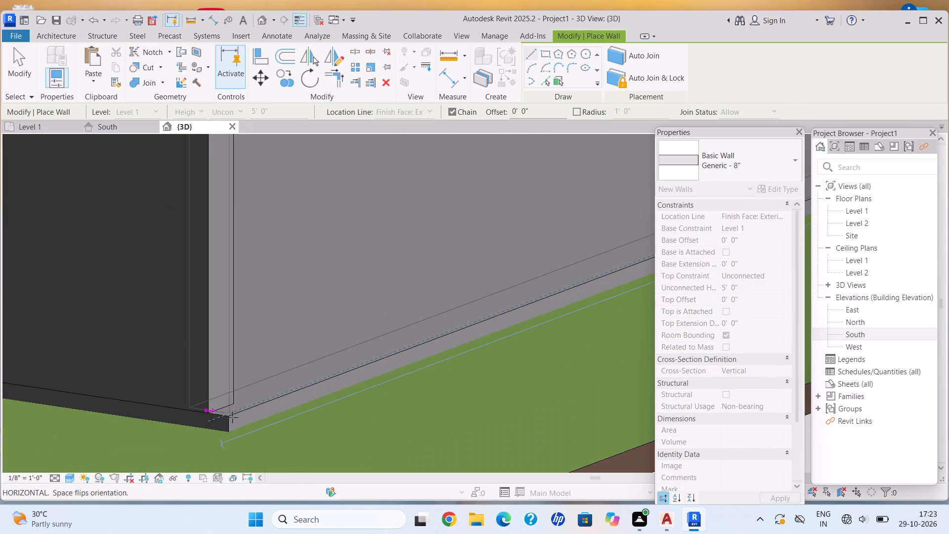
pyautogui.click(231, 416)
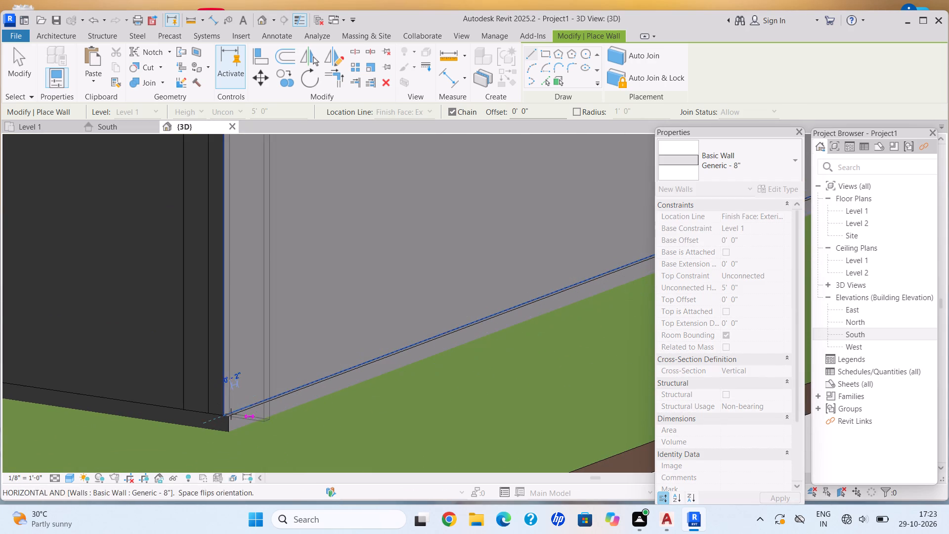
pyautogui.press('Escape')
pyautogui.scroll(3, 215, 400)
pyautogui.press('Escape')
pyautogui.press('Escape')
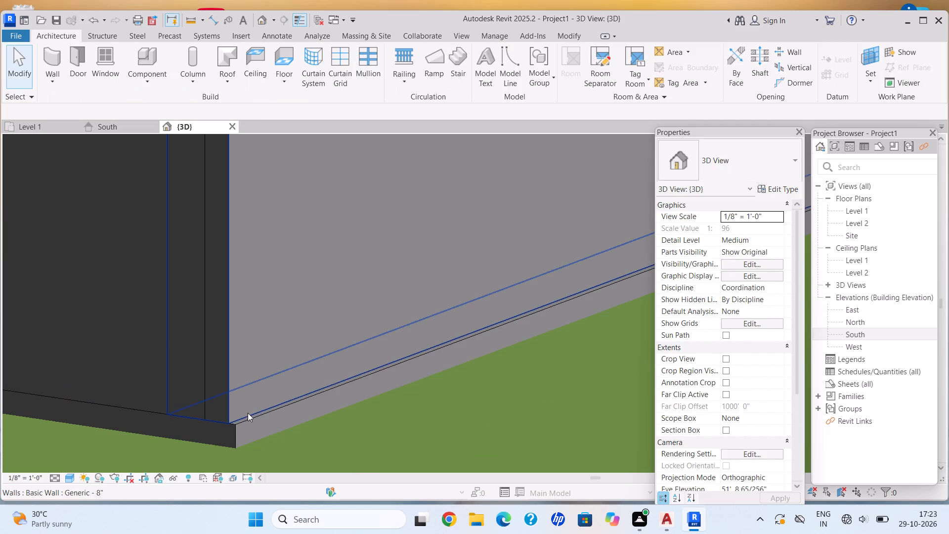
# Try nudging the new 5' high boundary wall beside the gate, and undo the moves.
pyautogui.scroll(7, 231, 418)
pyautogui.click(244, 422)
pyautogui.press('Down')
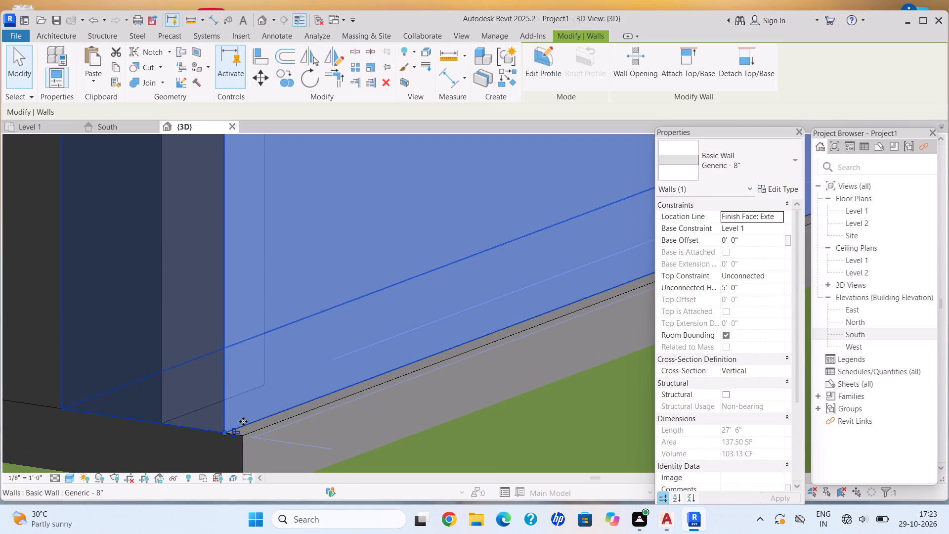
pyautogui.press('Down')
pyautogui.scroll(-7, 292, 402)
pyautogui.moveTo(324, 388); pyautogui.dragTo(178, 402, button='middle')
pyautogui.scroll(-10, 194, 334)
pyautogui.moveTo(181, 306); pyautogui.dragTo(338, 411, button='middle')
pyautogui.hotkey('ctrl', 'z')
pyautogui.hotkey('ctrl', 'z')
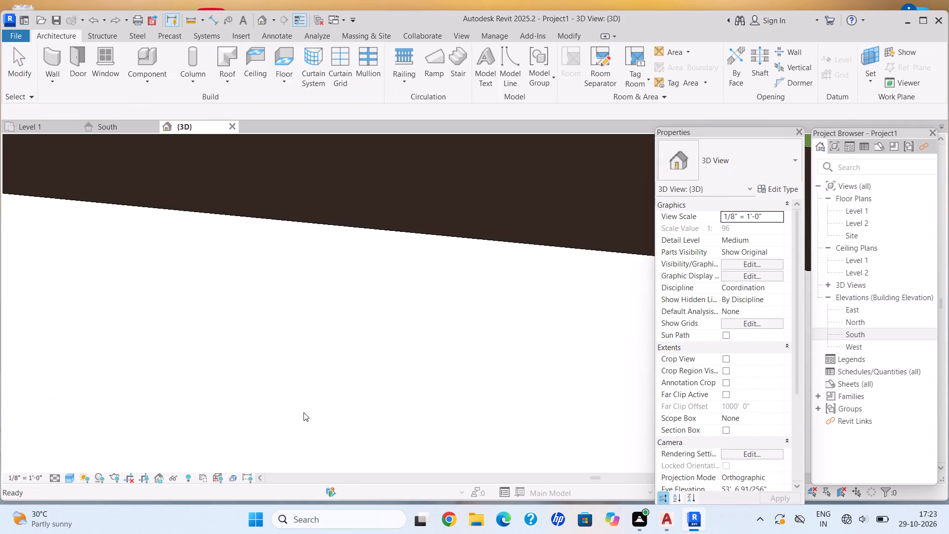
# Nudge the new boundary wall beside the gate outward in small steps to line up with the floor edge.
pyautogui.scroll(-20, 295, 411)
pyautogui.scroll(-1, 295, 411)
pyautogui.scroll(16, 210, 339)
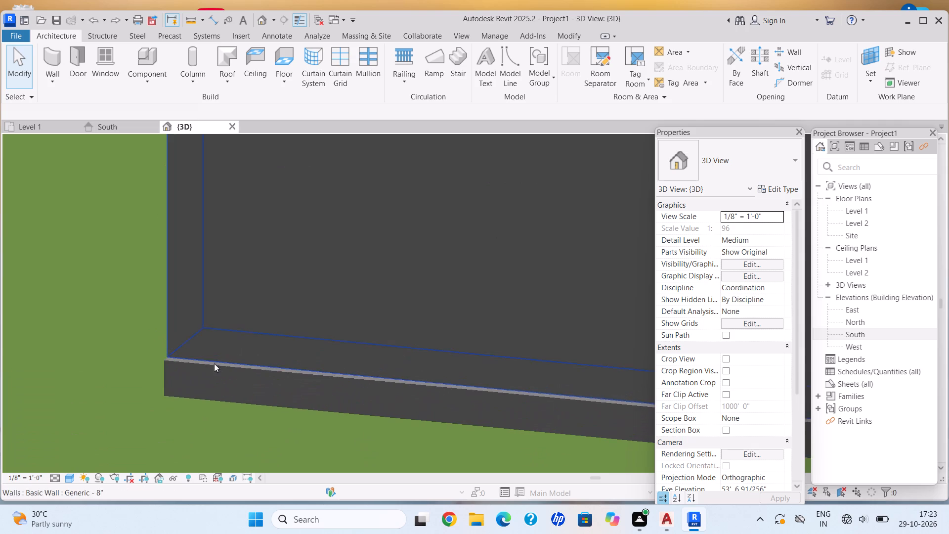
pyautogui.scroll(7, 214, 363)
pyautogui.click(205, 352)
pyautogui.press('Down')
pyautogui.press('Down')
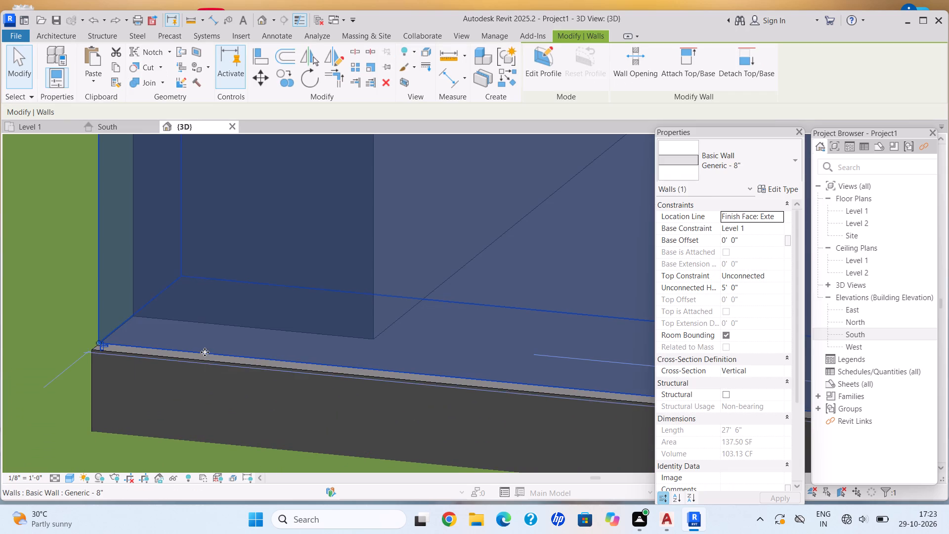
pyautogui.press('Down')
pyautogui.press('Down')
pyautogui.press('Down')
pyautogui.press('Down')
pyautogui.press('Down')
pyautogui.press('Down')
pyautogui.scroll(-6, 204, 352)
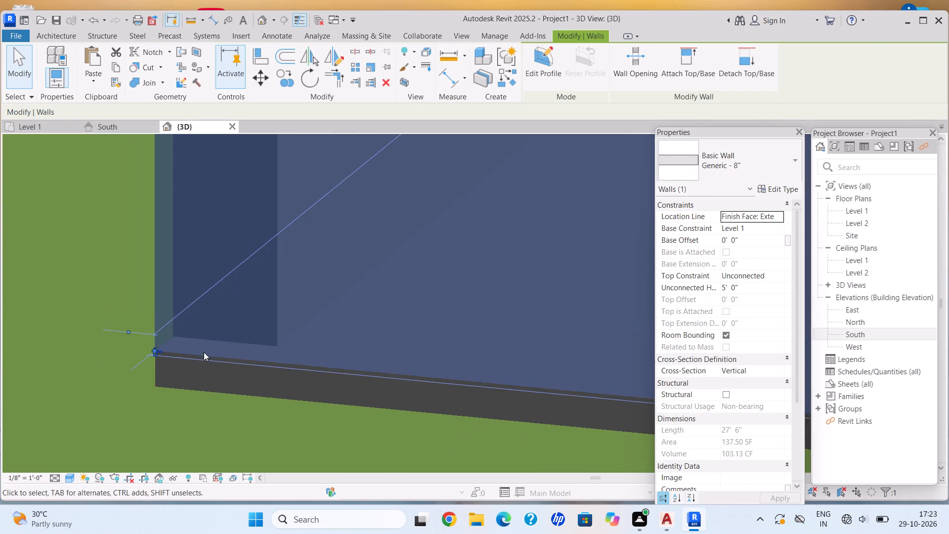
pyautogui.press('Escape')
pyautogui.scroll(-20, 200, 407)
pyautogui.scroll(-10, 200, 407)
pyautogui.press('Escape')
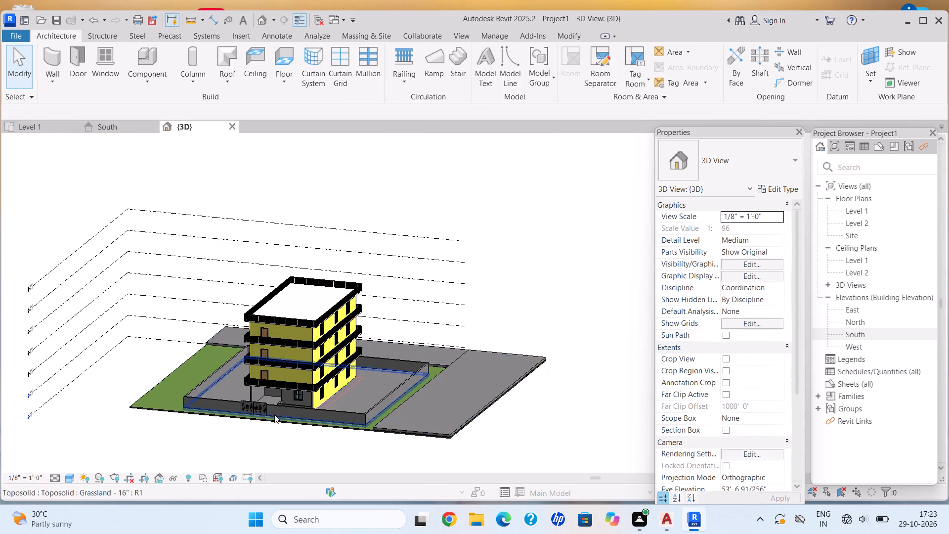
# Examine the gate, the adjoining boundary walls and the ground-floor entrance from several angles.
pyautogui.keyDown('shift'); pyautogui.moveTo(325, 330); pyautogui.dragTo(371, 353, button='middle'); pyautogui.keyUp('shift')
pyautogui.keyDown('shift'); pyautogui.scroll(-1, 380, 357); pyautogui.keyUp('shift')
pyautogui.scroll(7, 265, 413)
pyautogui.press('Escape')
pyautogui.keyDown('shift'); pyautogui.moveTo(263, 390); pyautogui.dragTo(264, 336, button='middle'); pyautogui.keyUp('shift')
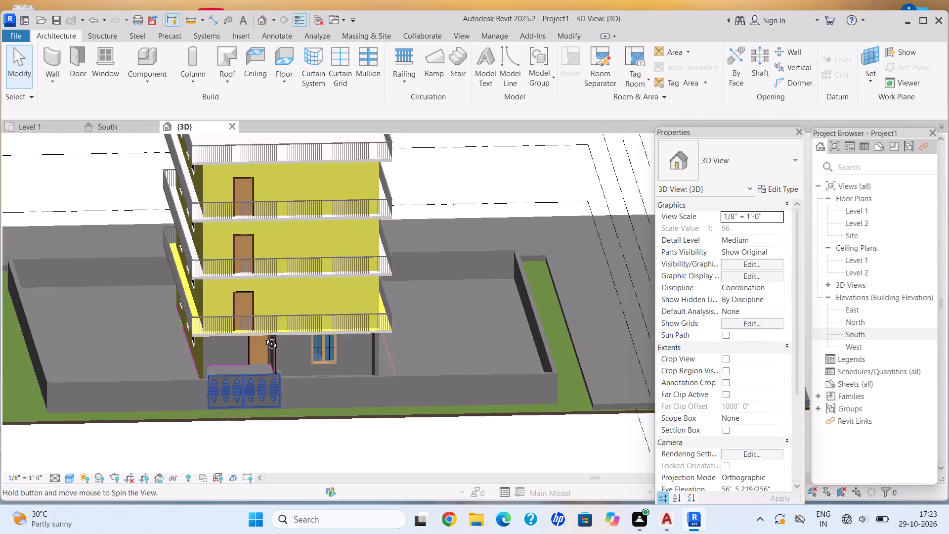
pyautogui.keyDown('shift'); pyautogui.moveTo(264, 336); pyautogui.dragTo(266, 331, button='middle'); pyautogui.keyUp('shift')
pyautogui.scroll(8, 221, 369)
pyautogui.press('Escape')
pyautogui.keyDown('shift'); pyautogui.moveTo(244, 381); pyautogui.dragTo(309, 459, button='middle'); pyautogui.keyUp('shift')
pyautogui.keyDown('shift'); pyautogui.middleClick(309, 459); pyautogui.keyUp('shift')
pyautogui.keyDown('shift'); pyautogui.middleClick(309, 459); pyautogui.keyUp('shift')
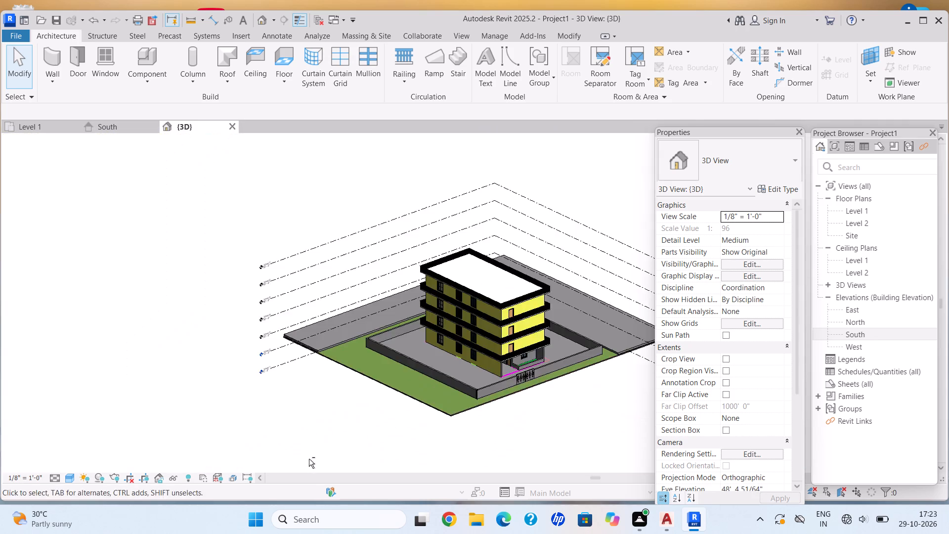
pyautogui.keyDown('shift'); pyautogui.moveTo(284, 456); pyautogui.dragTo(270, 451, button='middle'); pyautogui.keyUp('shift')
pyautogui.keyDown('shift'); pyautogui.middleClick(268, 449); pyautogui.keyUp('shift')
pyautogui.keyDown('shift'); pyautogui.moveTo(261, 444); pyautogui.dragTo(258, 440, button='middle'); pyautogui.keyUp('shift')
pyautogui.scroll(6, 535, 410)
pyautogui.keyDown('shift'); pyautogui.moveTo(531, 397); pyautogui.dragTo(503, 361, button='middle'); pyautogui.keyUp('shift')
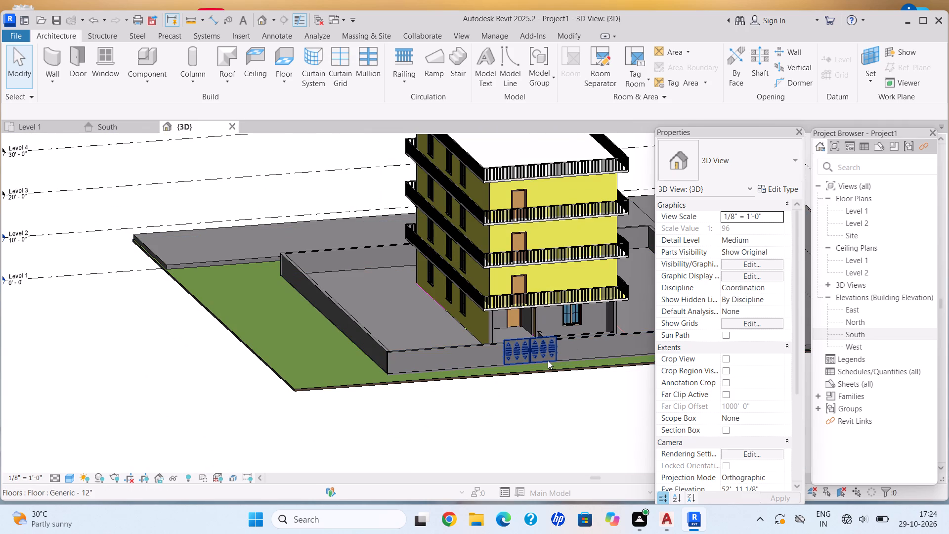
pyautogui.scroll(1, 608, 357)
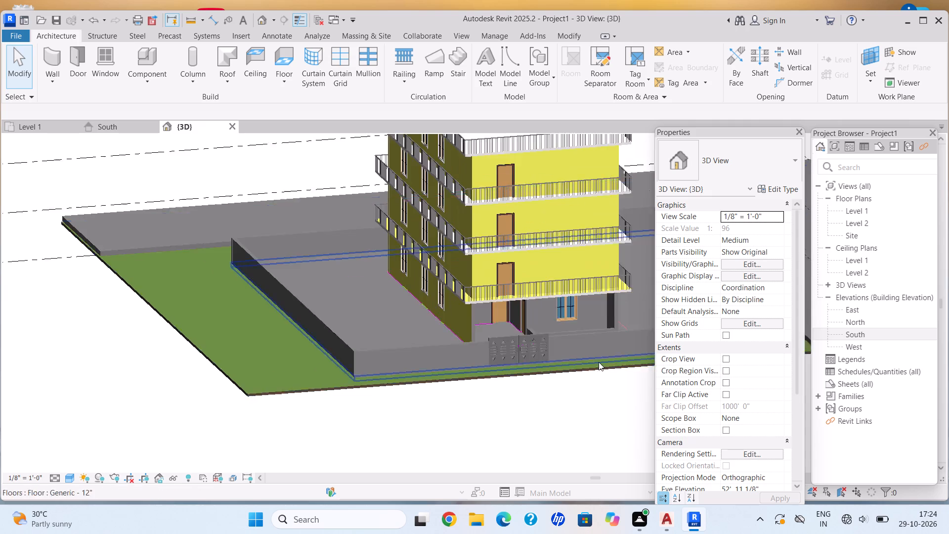
pyautogui.moveTo(584, 368); pyautogui.dragTo(476, 392, button='middle')
pyautogui.scroll(9, 444, 359)
pyautogui.scroll(-10, 376, 336)
pyautogui.moveTo(368, 335); pyautogui.dragTo(341, 352, button='middle')
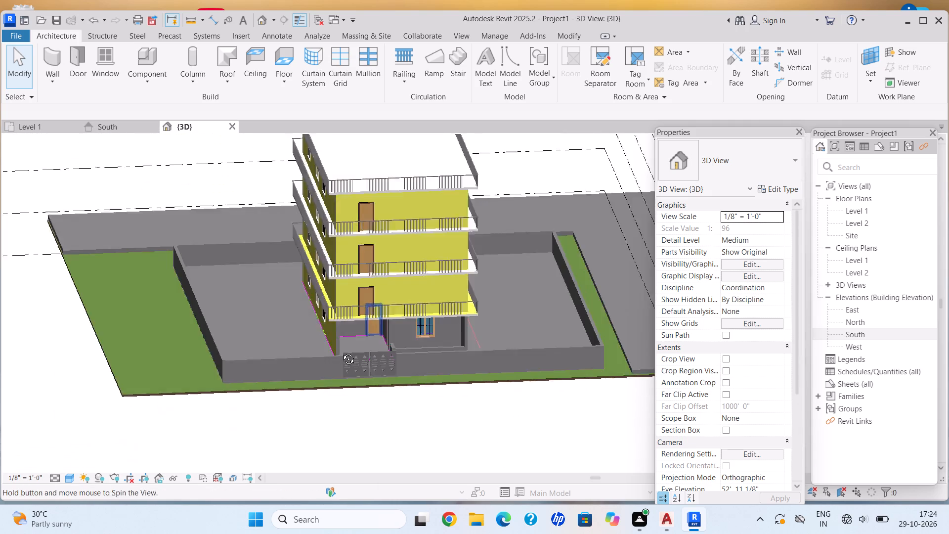
pyautogui.moveTo(341, 352); pyautogui.dragTo(341, 352, button='middle')
pyautogui.scroll(1, 338, 354)
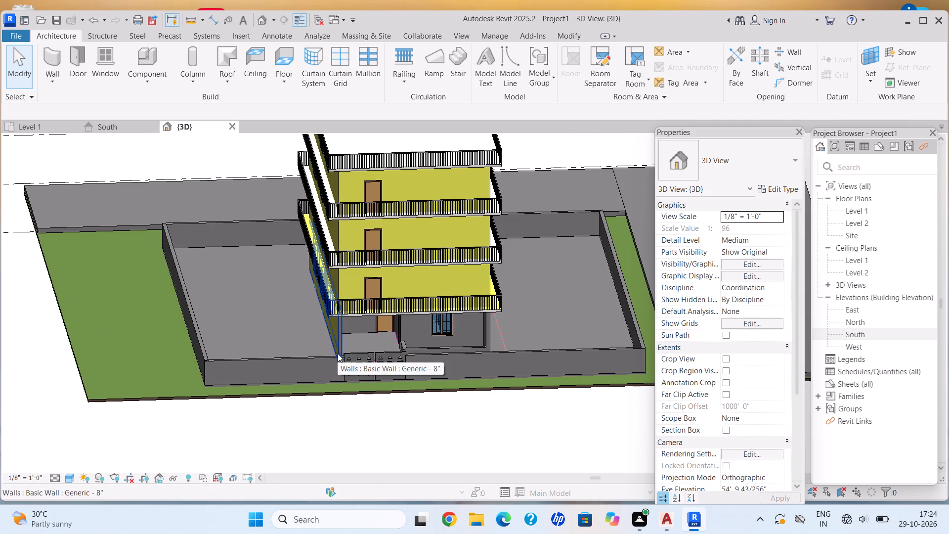
pyautogui.keyDown('shift'); pyautogui.middleClick(338, 354); pyautogui.keyUp('shift')
pyautogui.keyDown('shift'); pyautogui.moveTo(335, 351); pyautogui.dragTo(329, 348, button='middle'); pyautogui.keyUp('shift')
pyautogui.keyDown('shift'); pyautogui.moveTo(275, 326); pyautogui.dragTo(253, 320, button='middle'); pyautogui.keyUp('shift')
pyautogui.keyDown('shift'); pyautogui.middleClick(246, 317); pyautogui.keyUp('shift')
pyautogui.scroll(5, 387, 368)
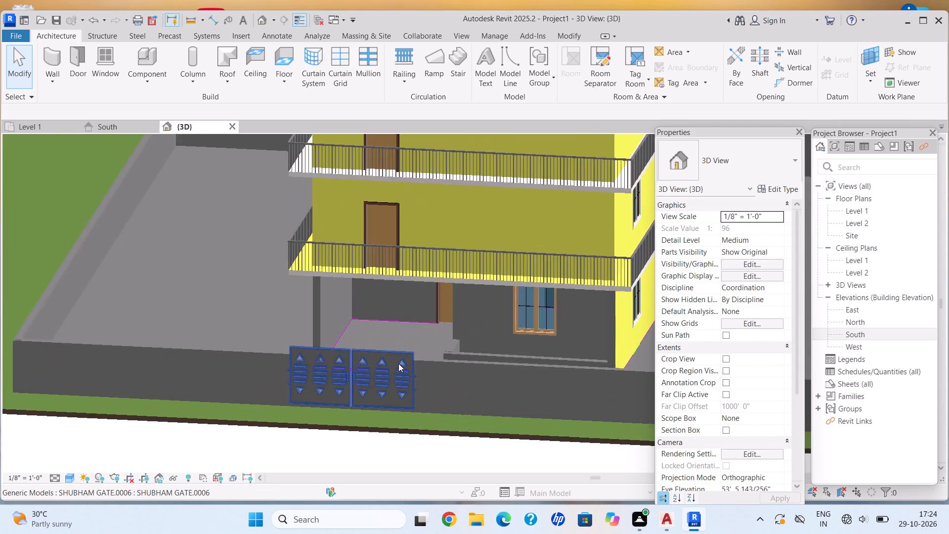
pyautogui.scroll(-1, 397, 364)
pyautogui.keyDown('shift'); pyautogui.moveTo(396, 360); pyautogui.dragTo(468, 310, button='middle'); pyautogui.keyUp('shift')
pyautogui.scroll(4, 451, 340)
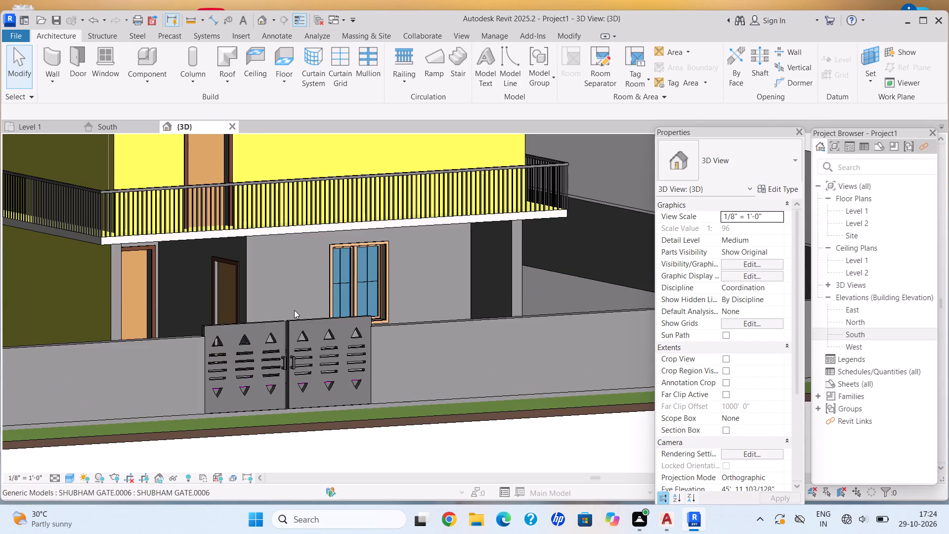
pyautogui.moveTo(297, 315); pyautogui.dragTo(372, 436, button='middle')
pyautogui.keyDown('shift'); pyautogui.scroll(1, 372, 432); pyautogui.keyUp('shift')
pyautogui.keyDown('shift'); pyautogui.moveTo(372, 430); pyautogui.dragTo(326, 441, button='middle'); pyautogui.keyUp('shift')
pyautogui.keyDown('shift'); pyautogui.moveTo(320, 441); pyautogui.dragTo(272, 421, button='middle'); pyautogui.keyUp('shift')
pyautogui.keyDown('shift'); pyautogui.moveTo(242, 370); pyautogui.dragTo(223, 363, button='middle'); pyautogui.keyUp('shift')
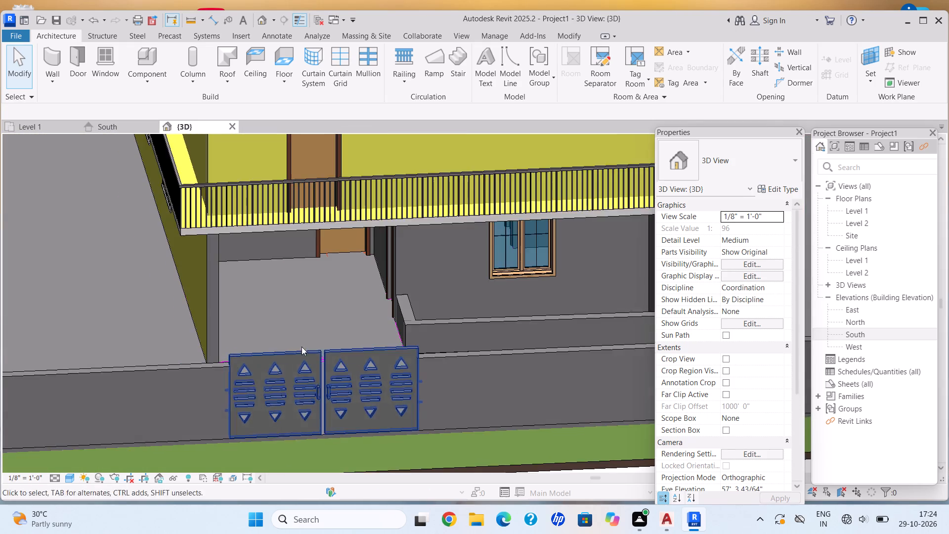
# Paint the ground-level Generic - 12" floor around the house with the Wood Planks material.
pyautogui.scroll(-1, 322, 341)
pyautogui.moveTo(319, 344); pyautogui.dragTo(279, 338, button='middle')
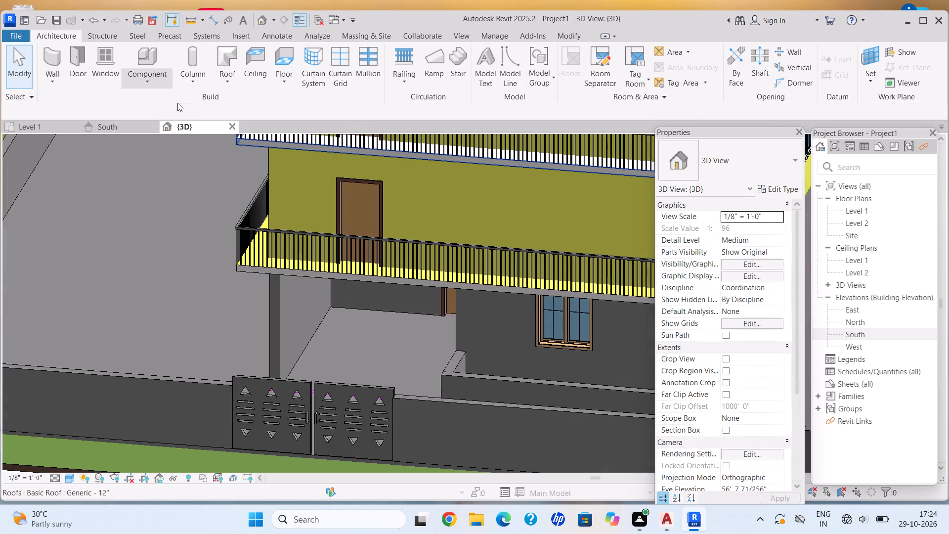
pyautogui.click(201, 382)
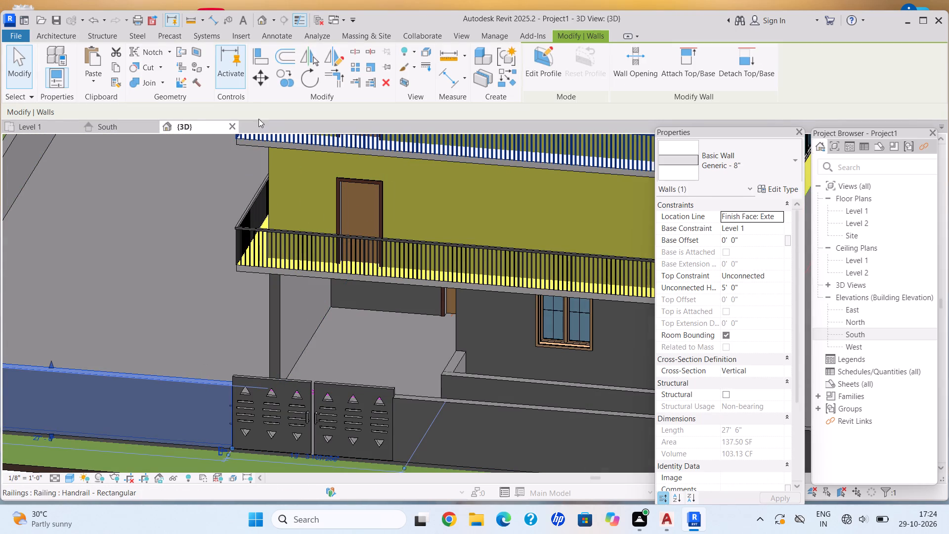
pyautogui.click(209, 66)
pyautogui.click(218, 82)
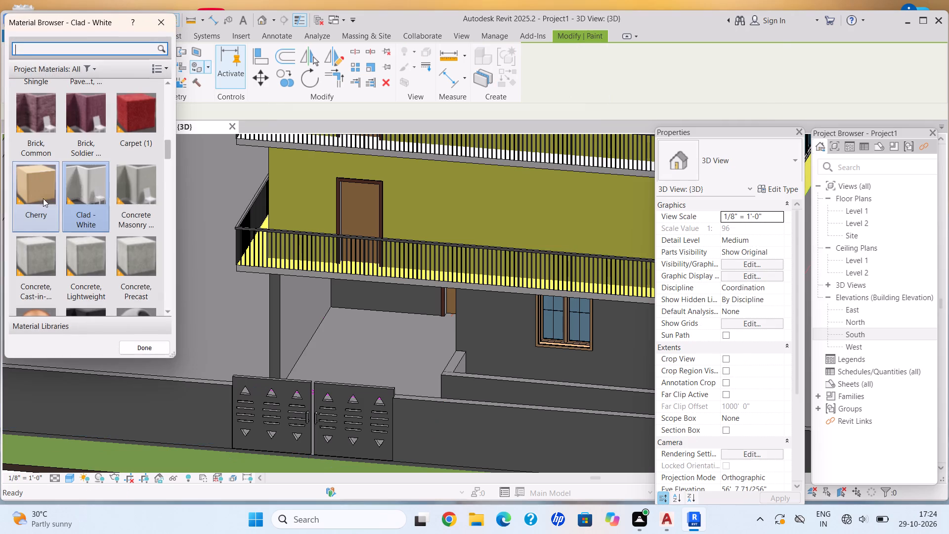
pyautogui.scroll(-9, 85, 256)
pyautogui.click(88, 259)
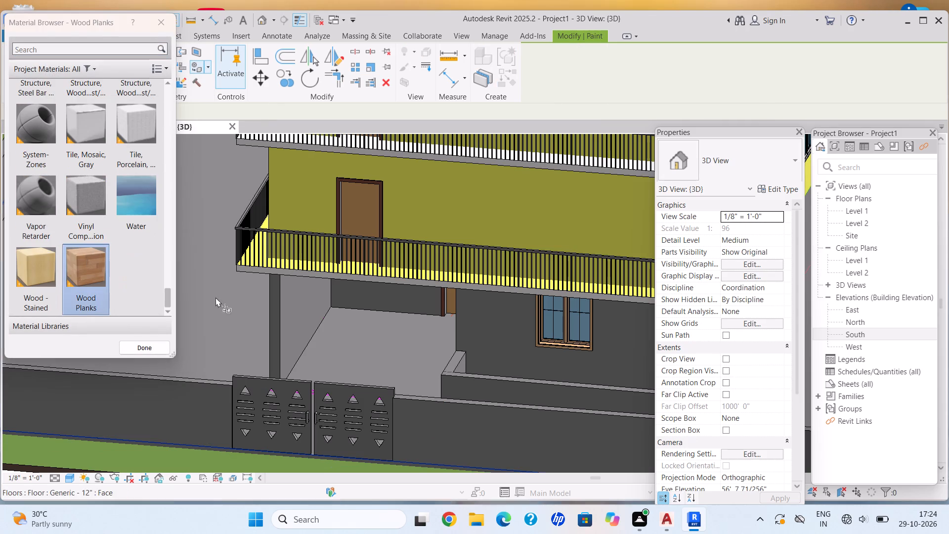
pyautogui.click(232, 307)
# Paint the ground-floor front window wall, the adjoining dark side wall and its end face with Parking Stripe.
pyautogui.scroll(-6, 368, 336)
pyautogui.keyDown('shift'); pyautogui.moveTo(370, 334); pyautogui.dragTo(461, 307, button='middle'); pyautogui.keyUp('shift')
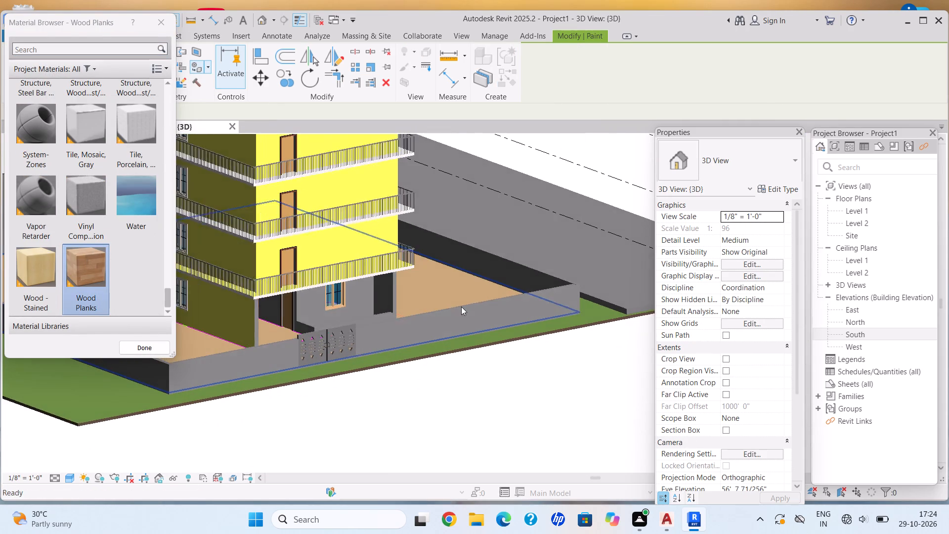
pyautogui.scroll(3, 80, 245)
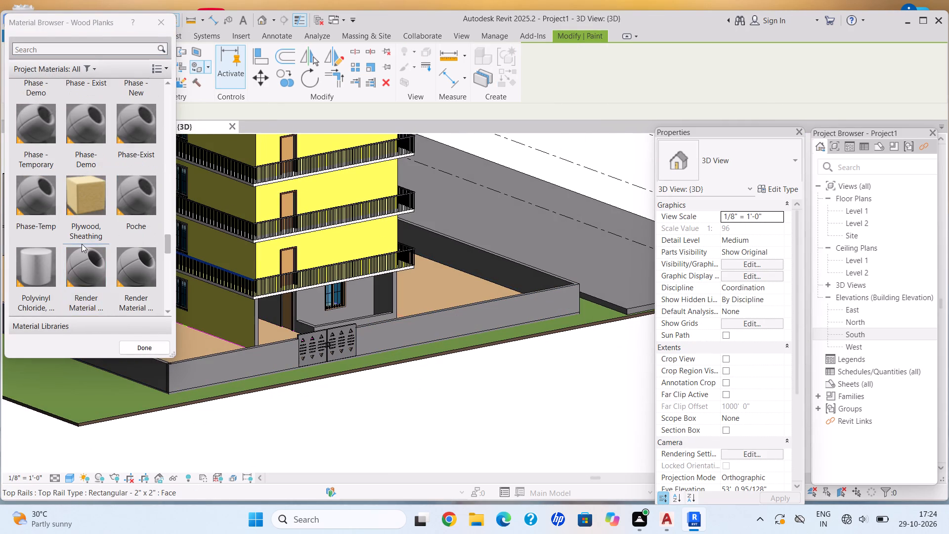
pyautogui.scroll(2, 82, 244)
pyautogui.scroll(-1, 82, 244)
pyautogui.click(128, 198)
pyautogui.scroll(7, 360, 282)
pyautogui.click(366, 306)
pyautogui.scroll(-3, 386, 329)
pyautogui.scroll(5, 402, 318)
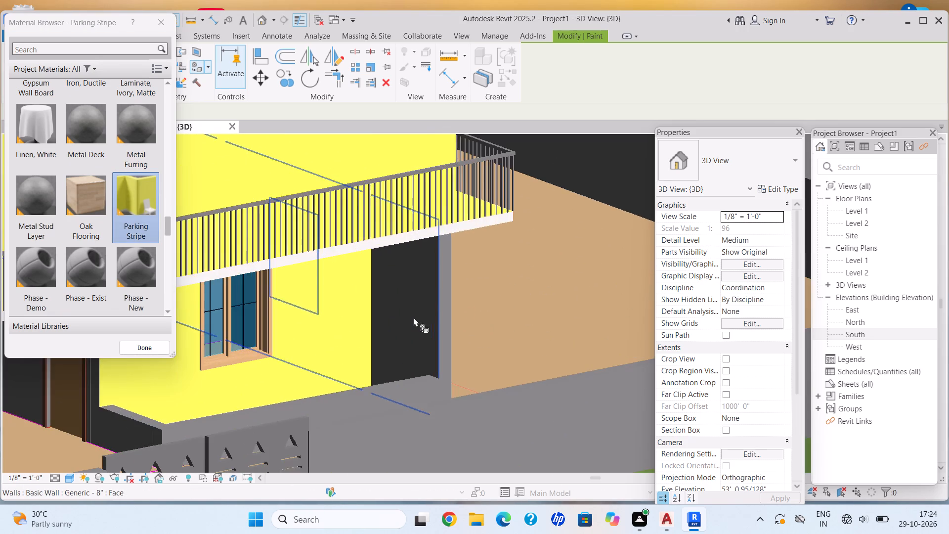
pyautogui.click(413, 317)
pyautogui.scroll(5, 431, 323)
pyautogui.click(455, 333)
pyautogui.scroll(-3, 407, 363)
# Paint the side faces and top faces of the low ground-floor lawn walls with the Door - Panel material.
pyautogui.moveTo(379, 248); pyautogui.dragTo(378, 239, button='middle')
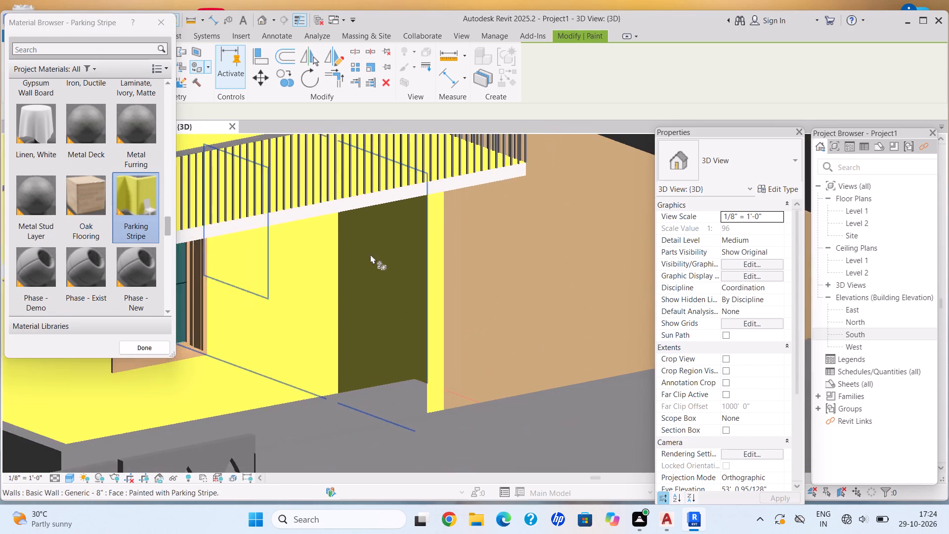
pyautogui.scroll(-3, 370, 254)
pyautogui.moveTo(333, 346); pyautogui.dragTo(383, 271, button='middle')
pyautogui.keyDown('shift'); pyautogui.moveTo(329, 324); pyautogui.dragTo(343, 332, button='middle'); pyautogui.keyUp('shift')
pyautogui.keyDown('shift'); pyautogui.middleClick(346, 334); pyautogui.keyUp('shift')
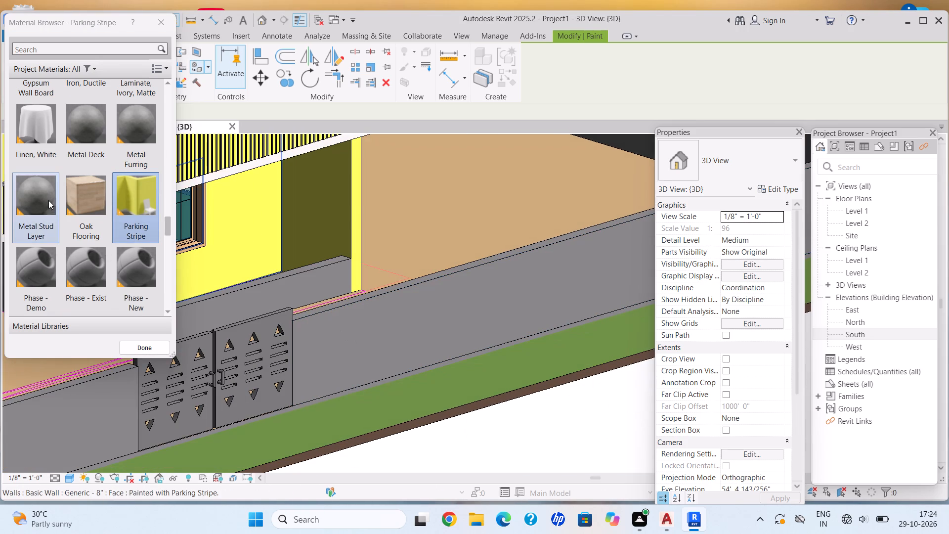
pyautogui.scroll(2, 134, 199)
pyautogui.click(8, 271)
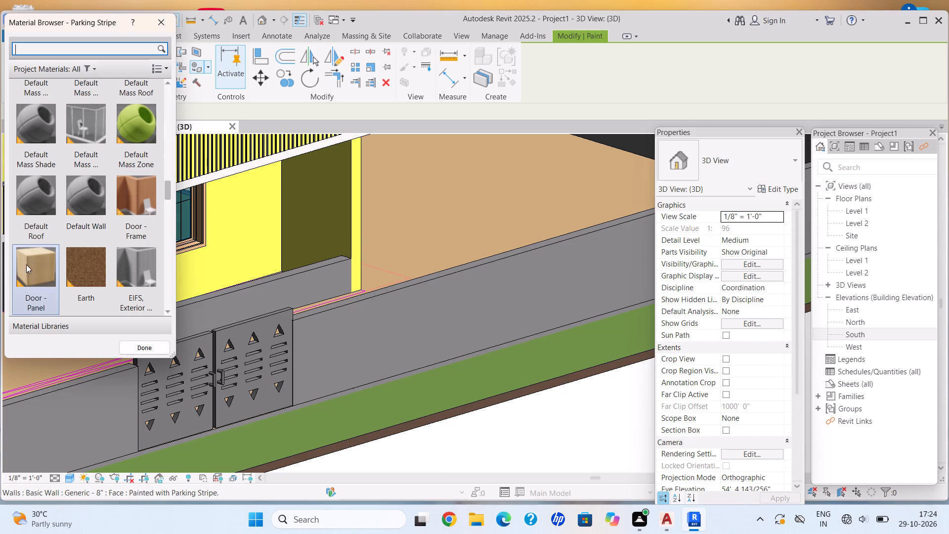
pyautogui.click(41, 265)
pyautogui.scroll(9, 310, 273)
pyautogui.click(331, 289)
pyautogui.scroll(-8, 336, 310)
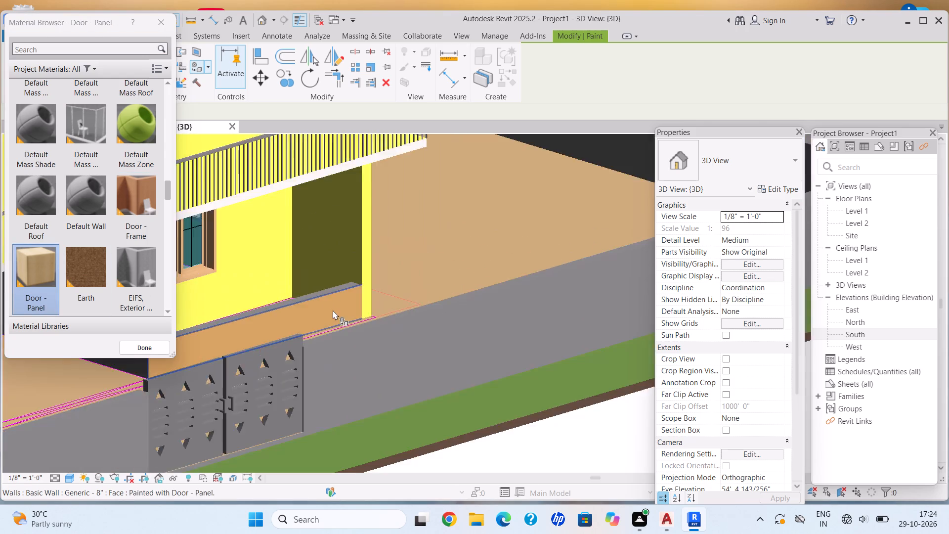
pyautogui.scroll(-7, 333, 310)
pyautogui.keyDown('shift'); pyautogui.moveTo(322, 306); pyautogui.dragTo(271, 311, button='middle'); pyautogui.keyUp('shift')
pyautogui.scroll(13, 316, 334)
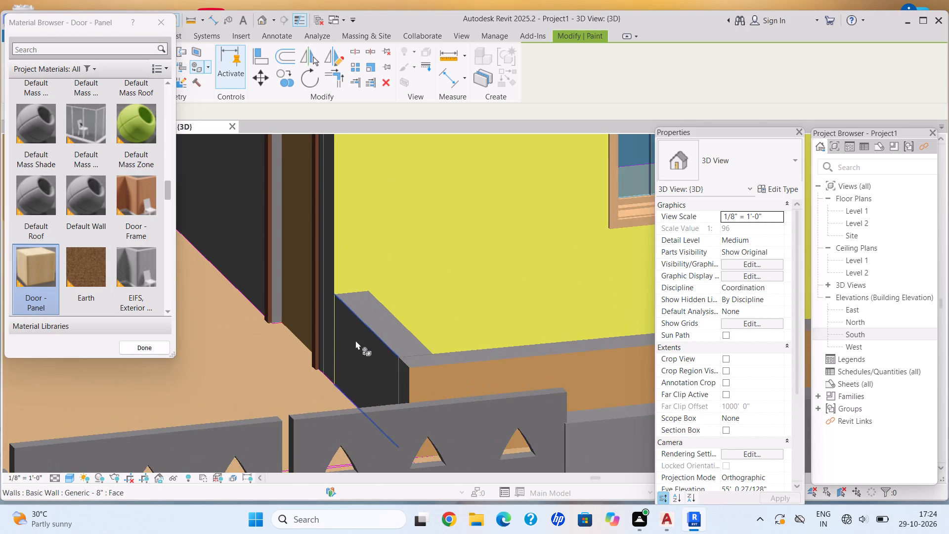
pyautogui.click(358, 342)
pyautogui.scroll(5, 373, 334)
pyautogui.click(387, 319)
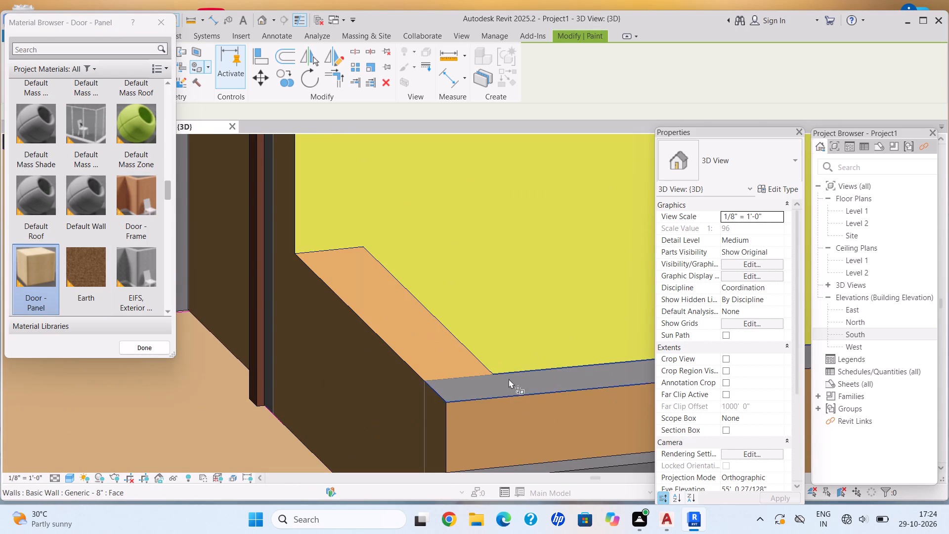
pyautogui.click(509, 379)
# Paint the living room's side wall facing the entrance area, between the doors, with Parking Stripe.
pyautogui.moveTo(512, 355); pyautogui.dragTo(495, 350, button='middle')
pyautogui.moveTo(490, 348); pyautogui.dragTo(481, 344, button='middle')
pyautogui.scroll(-3, 468, 336)
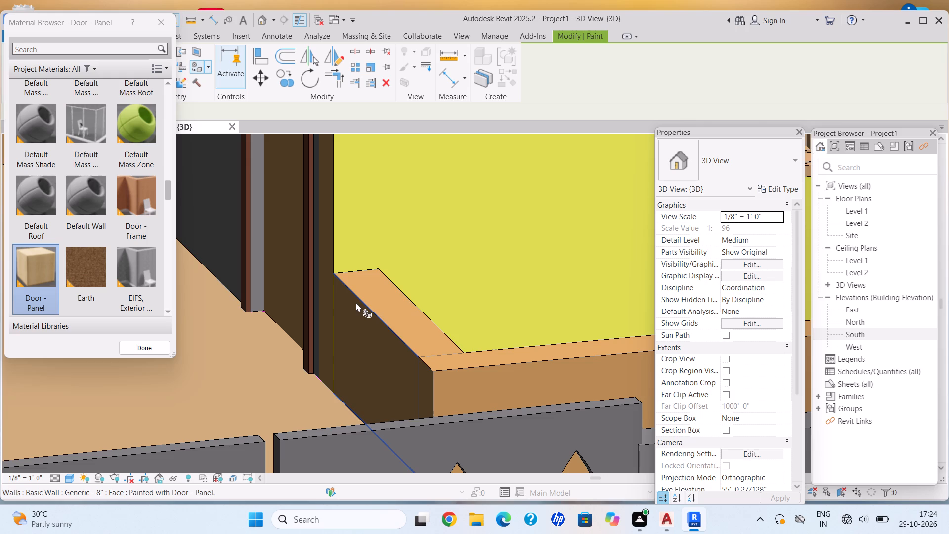
pyautogui.scroll(-3, 430, 322)
pyautogui.moveTo(439, 321); pyautogui.dragTo(429, 293, button='middle')
pyautogui.keyDown('shift'); pyautogui.moveTo(437, 291); pyautogui.dragTo(484, 267, button='middle'); pyautogui.keyUp('shift')
pyautogui.middleClick(486, 267)
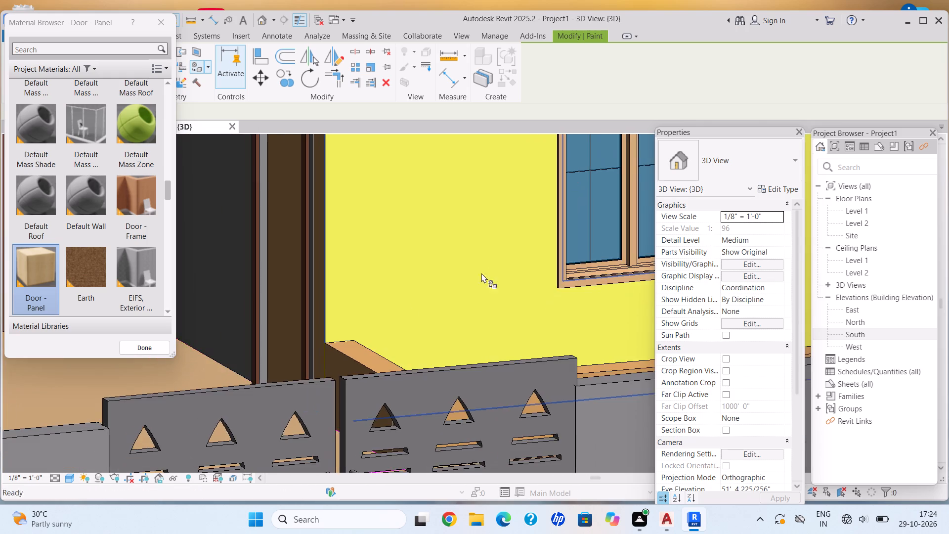
pyautogui.scroll(-6, 269, 319)
pyautogui.keyDown('shift'); pyautogui.moveTo(268, 311); pyautogui.dragTo(282, 315, button='middle'); pyautogui.keyUp('shift')
pyautogui.keyDown('shift'); pyautogui.scroll(1, 278, 313); pyautogui.keyUp('shift')
pyautogui.scroll(-2, 144, 221)
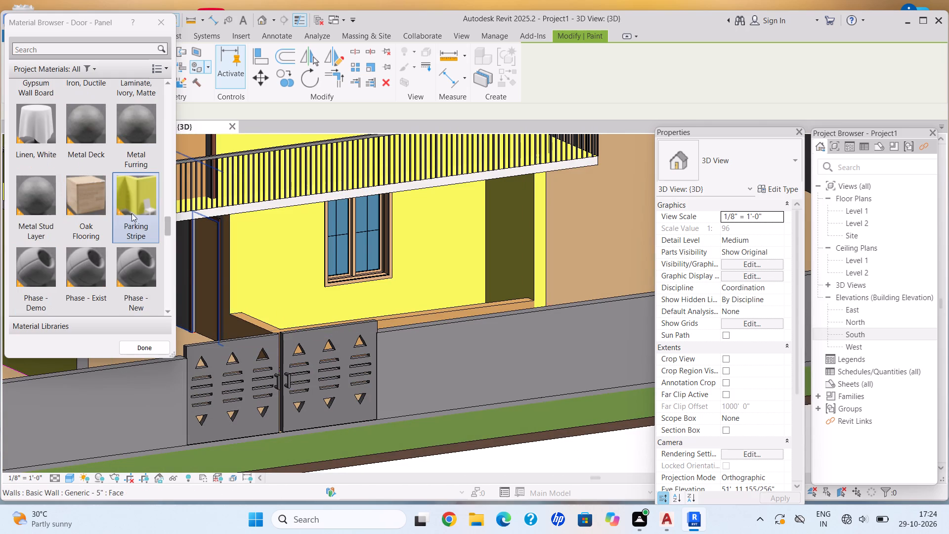
pyautogui.click(125, 181)
pyautogui.moveTo(253, 275); pyautogui.dragTo(477, 268, button='middle')
pyautogui.scroll(5, 404, 287)
pyautogui.click(373, 282)
# Paint the outer wall's inner face and the rear wall beside the door in the entrance area with Parking Stripe.
pyautogui.scroll(-2, 454, 304)
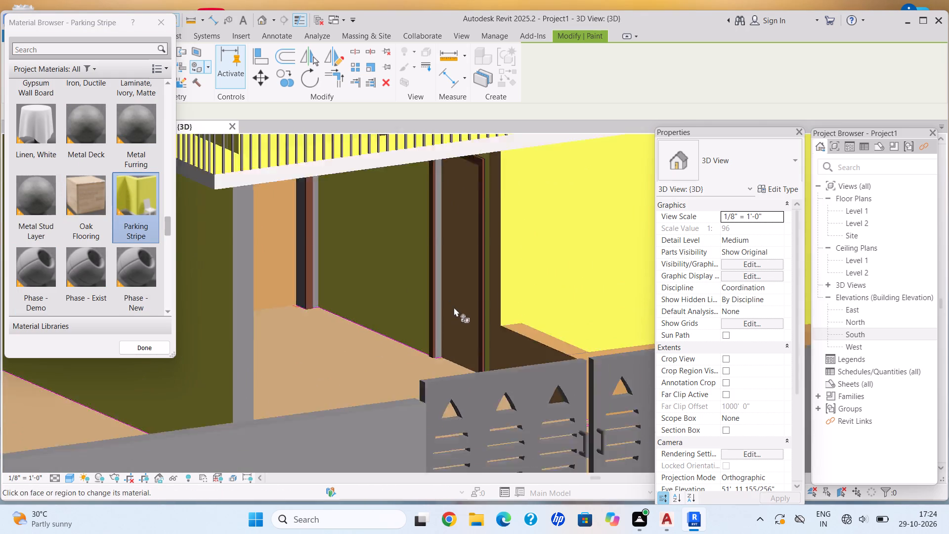
pyautogui.scroll(-9, 454, 307)
pyautogui.moveTo(464, 290); pyautogui.dragTo(323, 296, button='middle')
pyautogui.scroll(6, 508, 344)
pyautogui.click(519, 340)
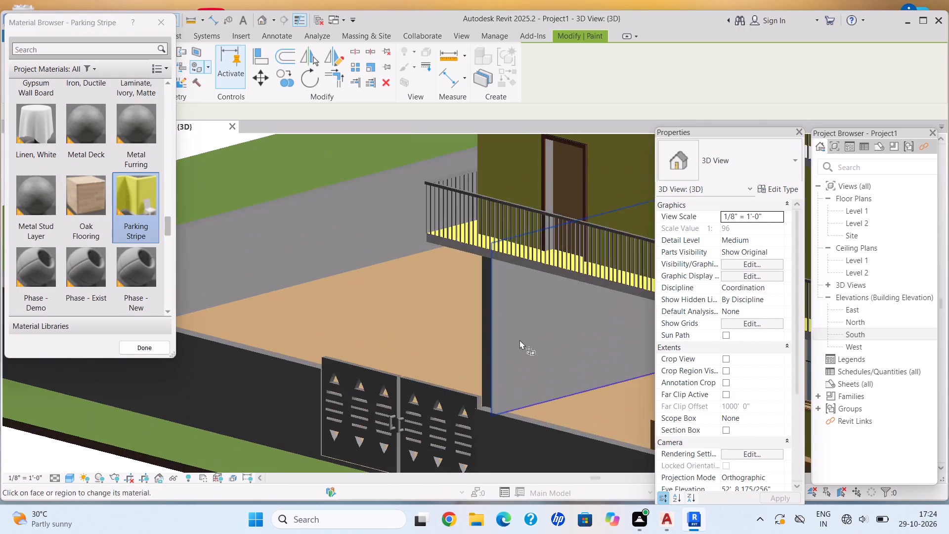
pyautogui.scroll(-7, 360, 347)
pyautogui.keyDown('shift'); pyautogui.moveTo(338, 331); pyautogui.dragTo(368, 281, button='middle'); pyautogui.keyUp('shift')
pyautogui.keyDown('shift'); pyautogui.moveTo(374, 280); pyautogui.dragTo(434, 308, button='middle'); pyautogui.keyUp('shift')
pyautogui.keyDown('shift'); pyautogui.moveTo(445, 314); pyautogui.dragTo(463, 326, button='middle'); pyautogui.keyUp('shift')
pyautogui.keyDown('shift'); pyautogui.middleClick(464, 327); pyautogui.keyUp('shift')
pyautogui.scroll(5, 392, 318)
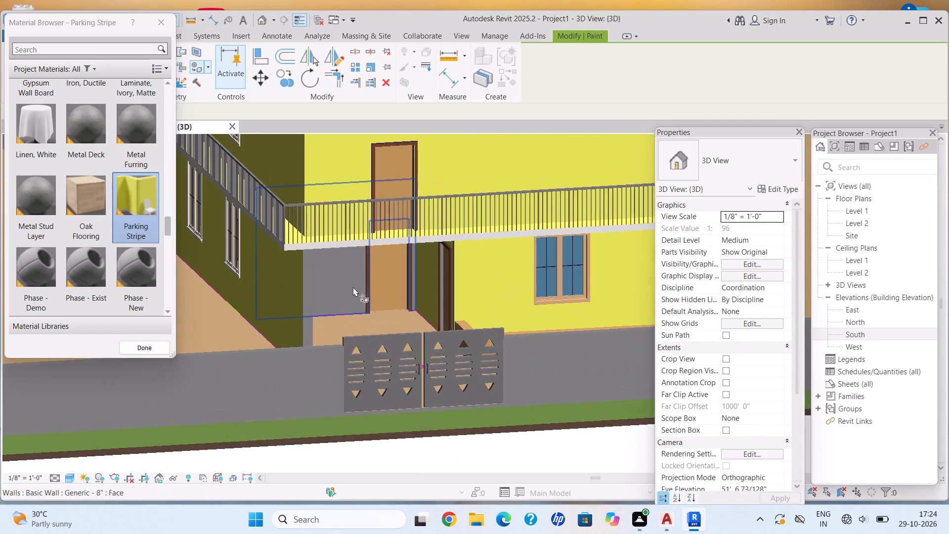
pyautogui.keyDown('shift'); pyautogui.moveTo(348, 282); pyautogui.dragTo(332, 259, button='middle'); pyautogui.keyUp('shift')
pyautogui.scroll(6, 367, 300)
pyautogui.click(368, 299)
# Examine the painted ground floor, the entrance area, the gate and the boundary walls from several angles.
pyautogui.scroll(-6, 388, 329)
pyautogui.keyDown('shift'); pyautogui.moveTo(363, 332); pyautogui.dragTo(327, 313, button='middle'); pyautogui.keyUp('shift')
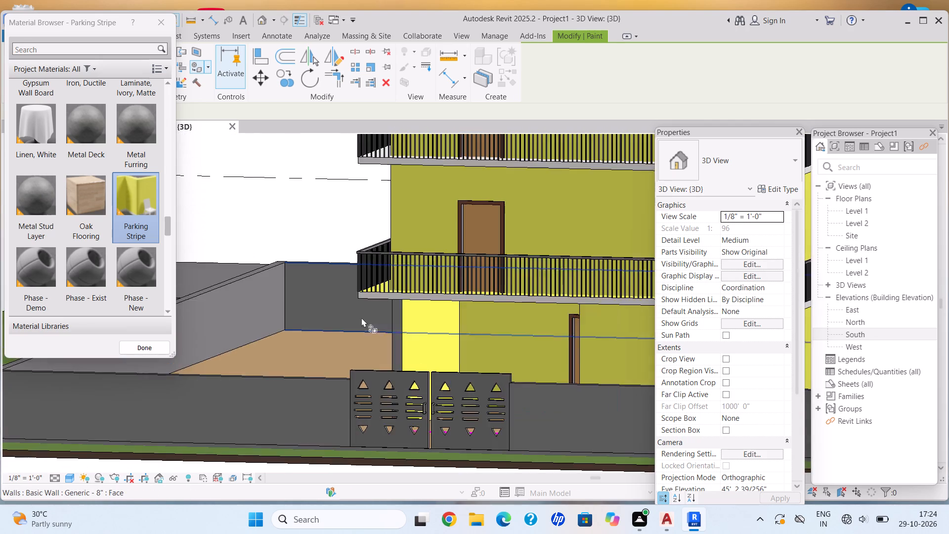
pyautogui.scroll(3, 434, 325)
pyautogui.scroll(-7, 442, 334)
pyautogui.keyDown('shift'); pyautogui.moveTo(435, 339); pyautogui.dragTo(525, 375, button='middle'); pyautogui.keyUp('shift')
pyautogui.keyDown('shift'); pyautogui.moveTo(531, 380); pyautogui.dragTo(641, 406, button='middle'); pyautogui.keyUp('shift')
pyautogui.keyDown('shift'); pyautogui.moveTo(626, 408); pyautogui.dragTo(604, 414, button='middle'); pyautogui.keyUp('shift')
pyautogui.keyDown('shift'); pyautogui.middleClick(603, 414); pyautogui.keyUp('shift')
pyautogui.keyDown('shift'); pyautogui.moveTo(598, 414); pyautogui.dragTo(581, 414, button='middle'); pyautogui.keyUp('shift')
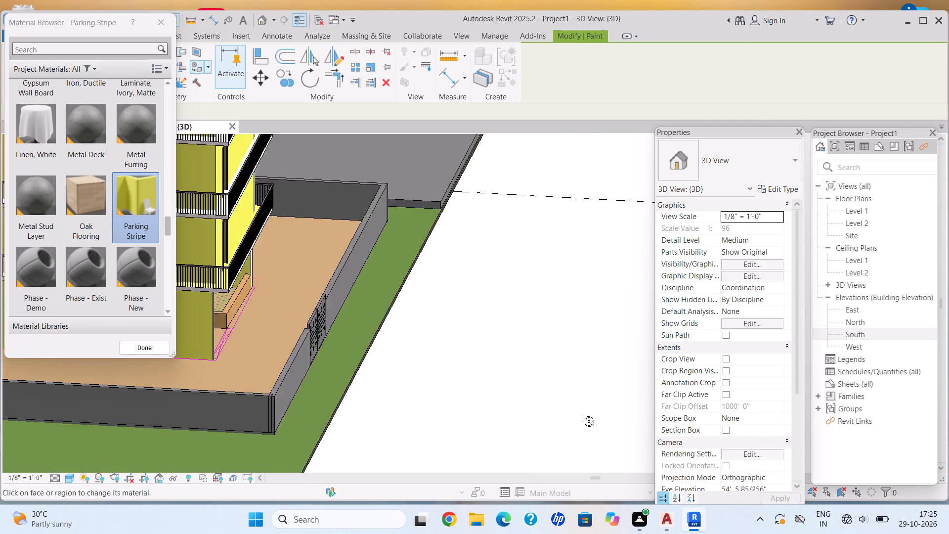
pyautogui.keyDown('shift'); pyautogui.moveTo(581, 414); pyautogui.dragTo(435, 323, button='middle'); pyautogui.keyUp('shift')
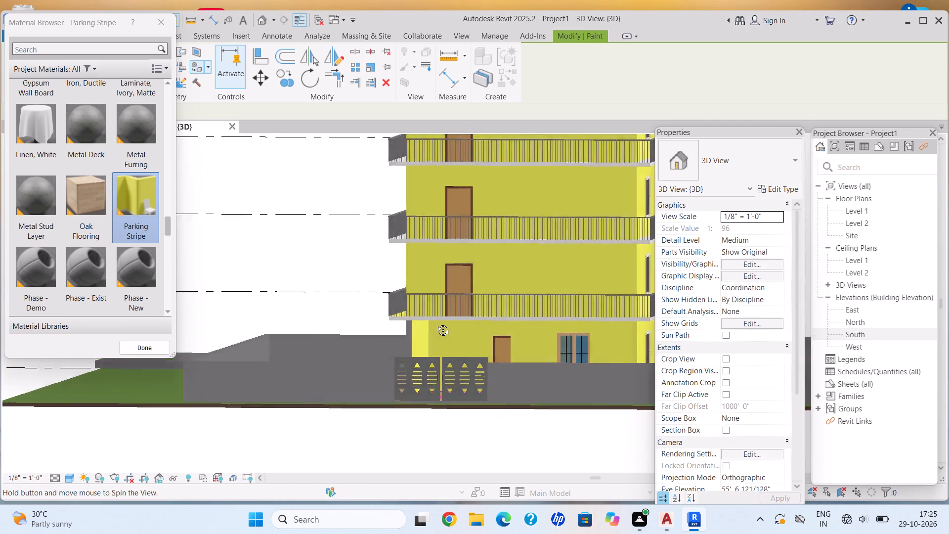
pyautogui.keyDown('shift'); pyautogui.moveTo(435, 323); pyautogui.dragTo(484, 379, button='middle'); pyautogui.keyUp('shift')
pyautogui.keyDown('shift'); pyautogui.moveTo(489, 393); pyautogui.dragTo(492, 398, button='middle'); pyautogui.keyUp('shift')
pyautogui.keyDown('shift'); pyautogui.moveTo(497, 401); pyautogui.dragTo(540, 413, button='middle'); pyautogui.keyUp('shift')
pyautogui.keyDown('shift'); pyautogui.moveTo(565, 413); pyautogui.dragTo(603, 399, button='middle'); pyautogui.keyUp('shift')
pyautogui.keyDown('shift'); pyautogui.moveTo(606, 398); pyautogui.dragTo(565, 421, button='middle'); pyautogui.keyUp('shift')
pyautogui.keyDown('shift'); pyautogui.moveTo(545, 426); pyautogui.dragTo(536, 426, button='middle'); pyautogui.keyUp('shift')
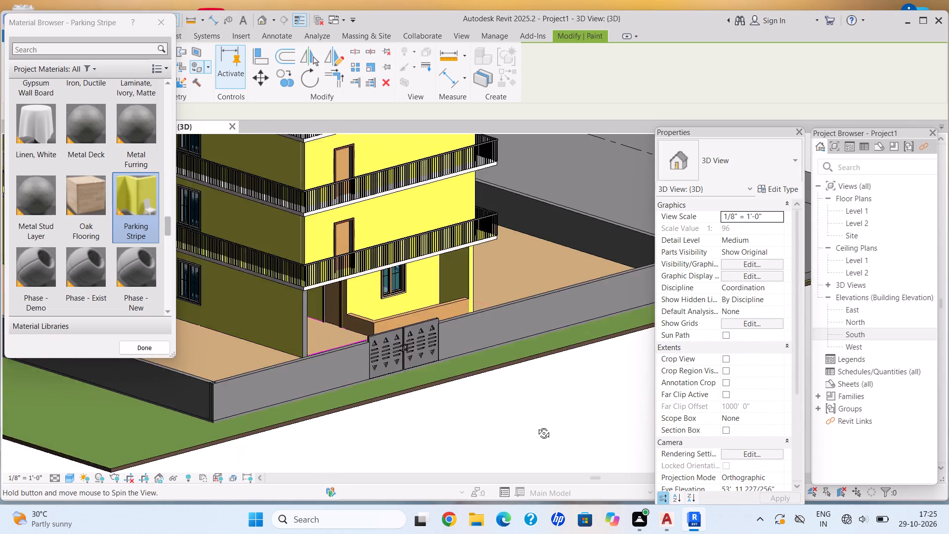
pyautogui.keyDown('shift'); pyautogui.moveTo(536, 426); pyautogui.dragTo(448, 442, button='middle'); pyautogui.keyUp('shift')
pyautogui.keyDown('shift'); pyautogui.moveTo(448, 442); pyautogui.dragTo(456, 417, button='middle'); pyautogui.keyUp('shift')
pyautogui.keyDown('shift'); pyautogui.moveTo(457, 415); pyautogui.dragTo(464, 409, button='middle'); pyautogui.keyUp('shift')
pyautogui.keyDown('shift'); pyautogui.moveTo(503, 403); pyautogui.dragTo(510, 406, button='middle'); pyautogui.keyUp('shift')
pyautogui.keyDown('shift'); pyautogui.moveTo(513, 408); pyautogui.dragTo(530, 427, button='middle'); pyautogui.keyUp('shift')
pyautogui.keyDown('shift'); pyautogui.moveTo(535, 431); pyautogui.dragTo(540, 432, button='middle'); pyautogui.keyUp('shift')
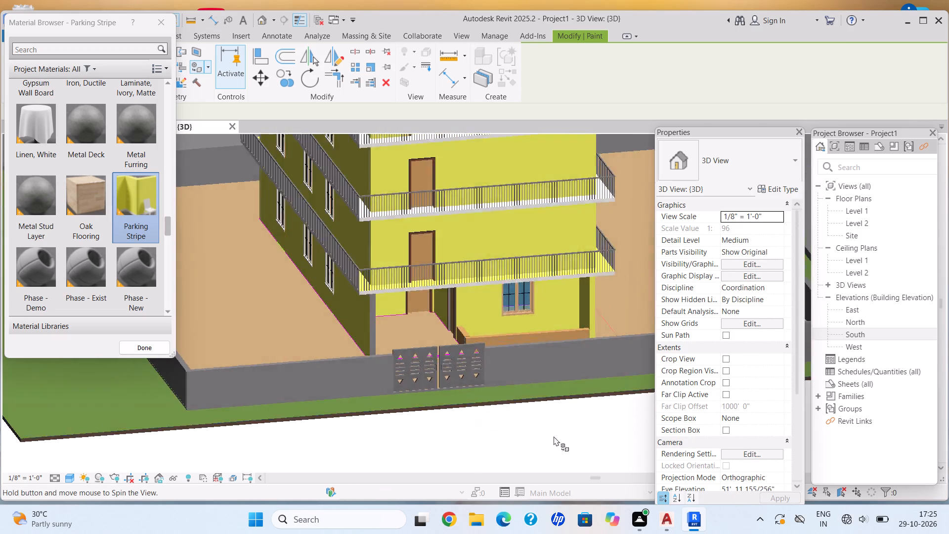
pyautogui.keyDown('shift'); pyautogui.moveTo(581, 442); pyautogui.dragTo(587, 442, button='middle'); pyautogui.keyUp('shift')
pyautogui.keyDown('shift'); pyautogui.moveTo(595, 441); pyautogui.dragTo(604, 439, button='middle'); pyautogui.keyUp('shift')
pyautogui.scroll(4, 405, 307)
pyautogui.scroll(-5, 406, 334)
pyautogui.keyDown('shift'); pyautogui.moveTo(416, 343); pyautogui.dragTo(432, 354, button='middle'); pyautogui.keyUp('shift')
pyautogui.keyDown('shift'); pyautogui.moveTo(444, 361); pyautogui.dragTo(522, 367, button='middle'); pyautogui.keyUp('shift')
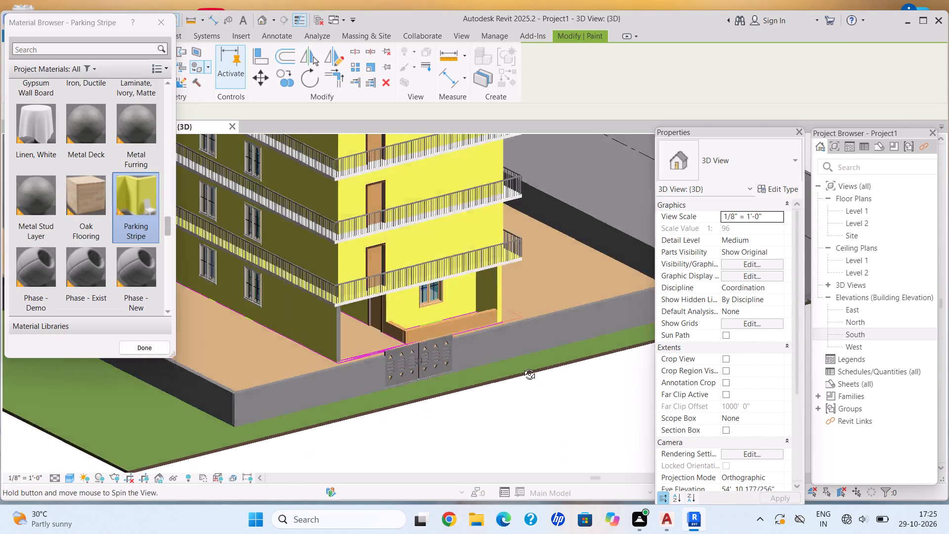
pyautogui.keyDown('shift'); pyautogui.moveTo(522, 367); pyautogui.dragTo(549, 361, button='middle'); pyautogui.keyUp('shift')
pyautogui.keyDown('shift'); pyautogui.middleClick(549, 361); pyautogui.keyUp('shift')
pyautogui.keyDown('shift'); pyautogui.moveTo(491, 385); pyautogui.dragTo(444, 387, button='middle'); pyautogui.keyUp('shift')
pyautogui.scroll(5, 369, 331)
pyautogui.keyDown('shift'); pyautogui.moveTo(349, 317); pyautogui.dragTo(316, 350, button='middle'); pyautogui.keyUp('shift')
pyautogui.keyDown('shift'); pyautogui.middleClick(315, 352); pyautogui.keyUp('shift')
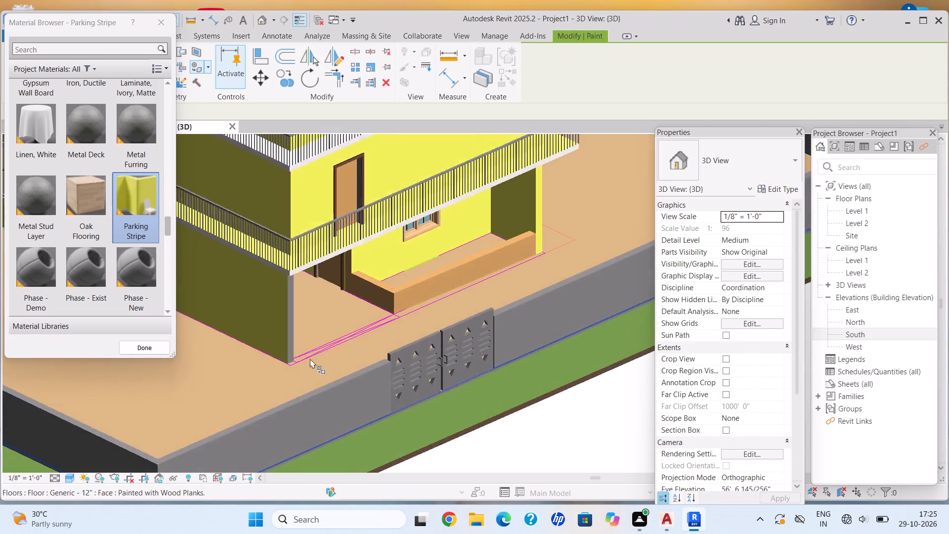
pyautogui.scroll(10, 313, 270)
pyautogui.press('Escape')
pyautogui.scroll(-4, 431, 370)
pyautogui.moveTo(431, 371); pyautogui.dragTo(398, 380, button='middle')
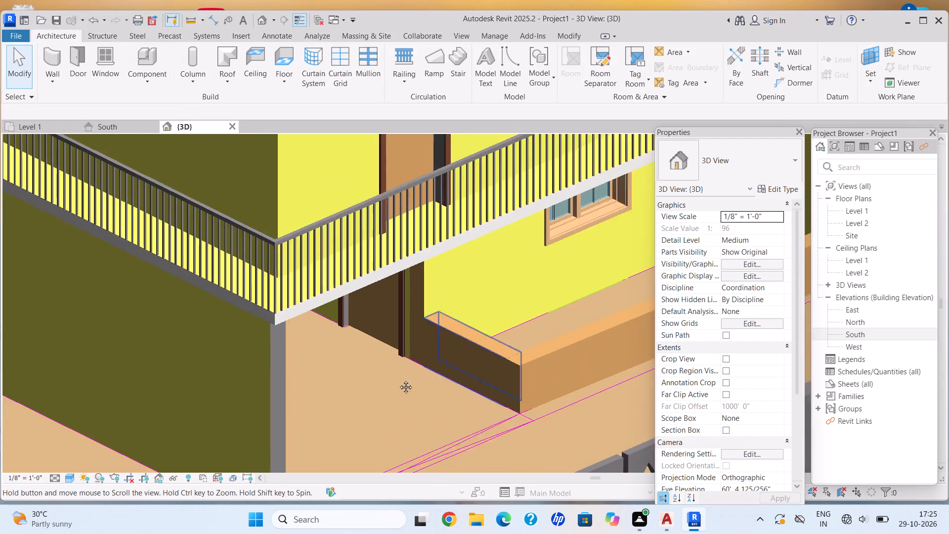
pyautogui.moveTo(398, 380); pyautogui.dragTo(388, 382, button='middle')
pyautogui.scroll(-2, 398, 380)
# Load the 3D_Flower_-_Lilly2_8165 family from the SHUBHAM CITY tree and plant folder for placement on Level 1.
pyautogui.click(50, 123)
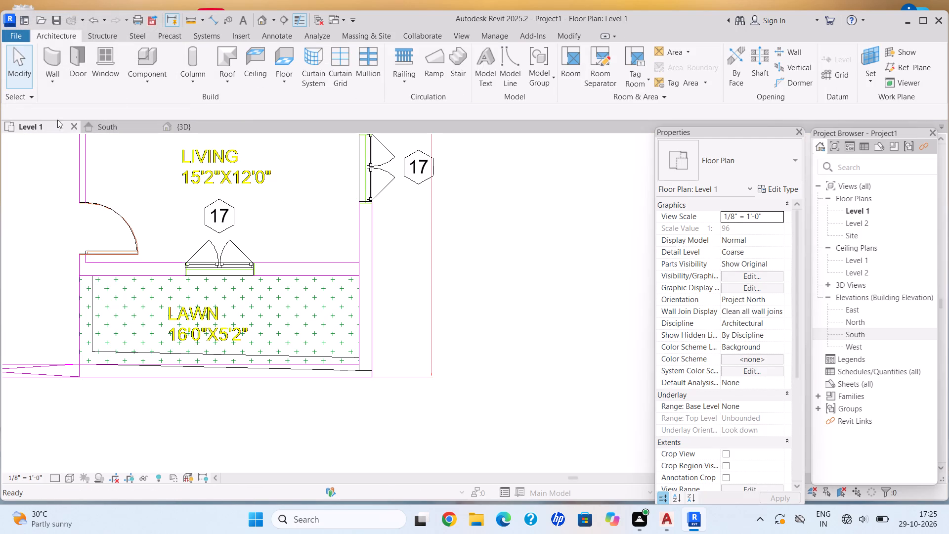
pyautogui.click(154, 81)
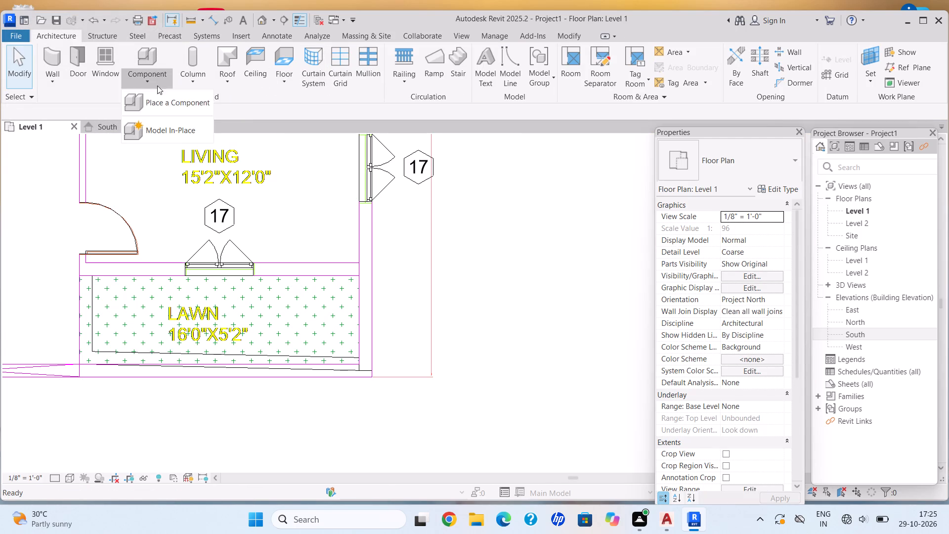
pyautogui.click(169, 98)
pyautogui.click(522, 82)
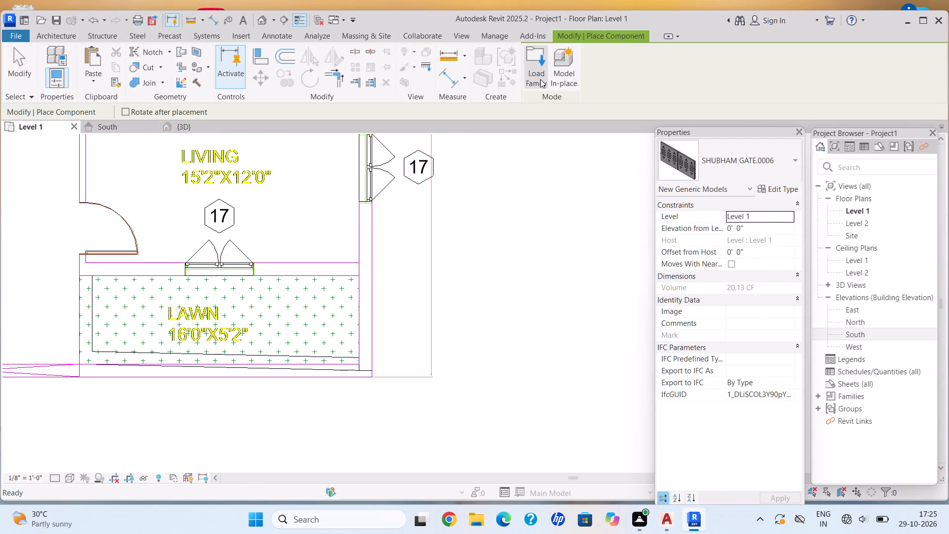
pyautogui.click(540, 79)
pyautogui.doubleClick(279, 183)
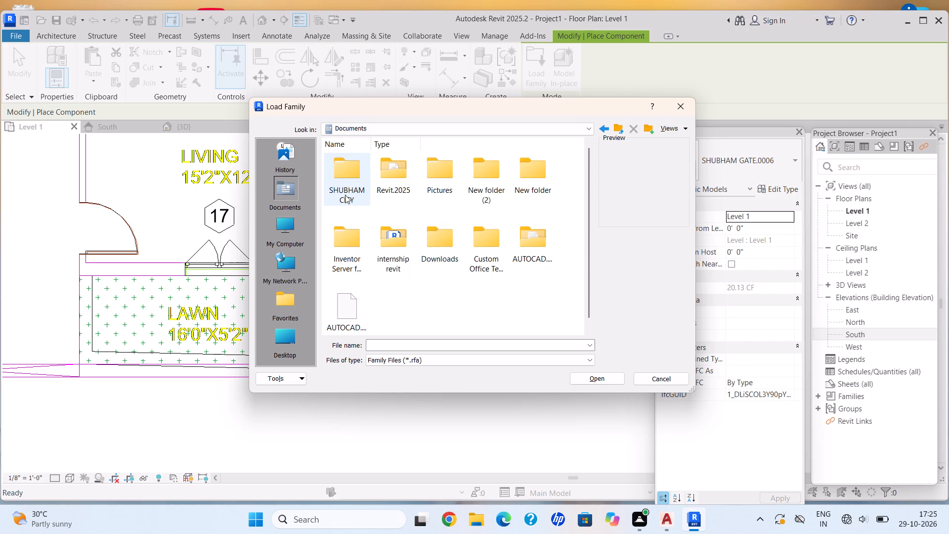
pyautogui.doubleClick(349, 178)
pyautogui.doubleClick(350, 179)
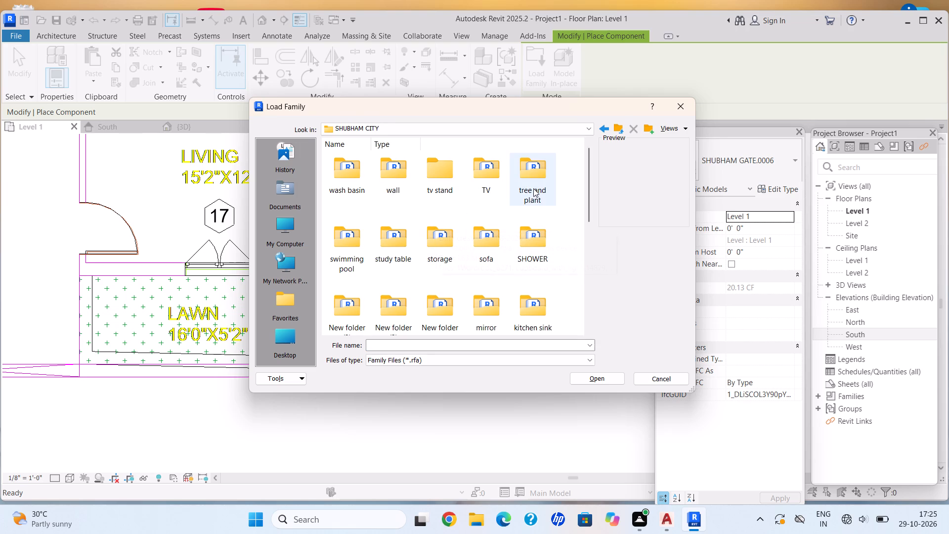
pyautogui.doubleClick(533, 188)
pyautogui.doubleClick(533, 188)
pyautogui.click(532, 182)
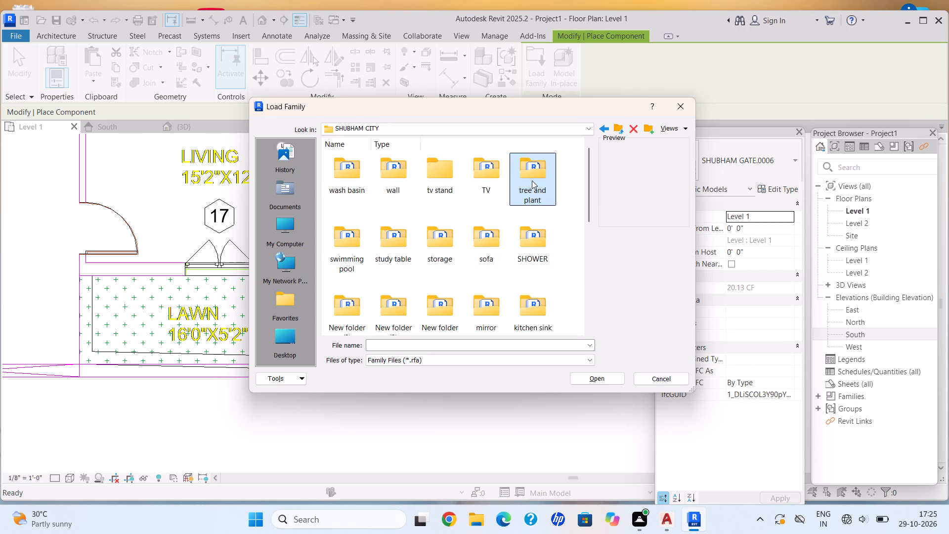
pyautogui.tripleClick(534, 174)
pyautogui.click(537, 171)
pyautogui.click(534, 169)
pyautogui.doubleClick(534, 165)
pyautogui.tripleClick(528, 170)
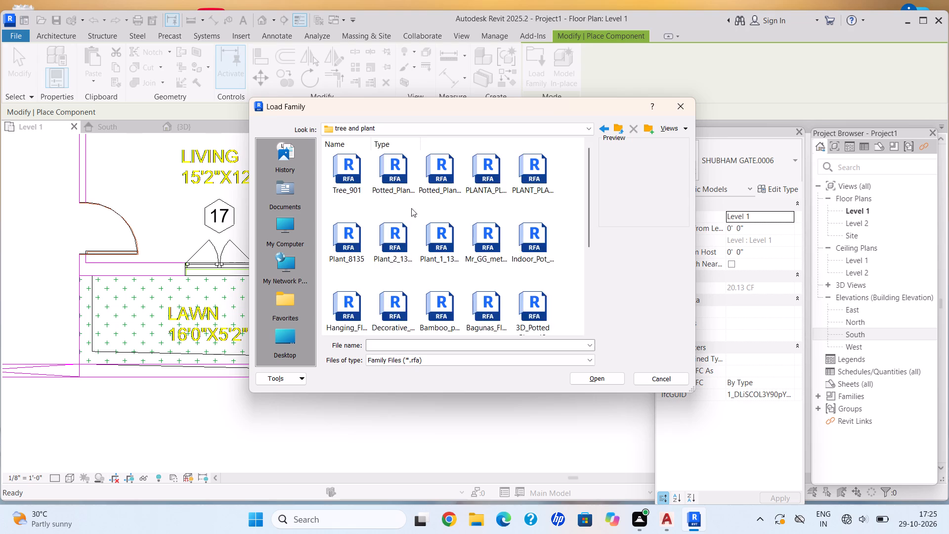
pyautogui.scroll(-9, 409, 234)
pyautogui.click(435, 225)
pyautogui.click(401, 224)
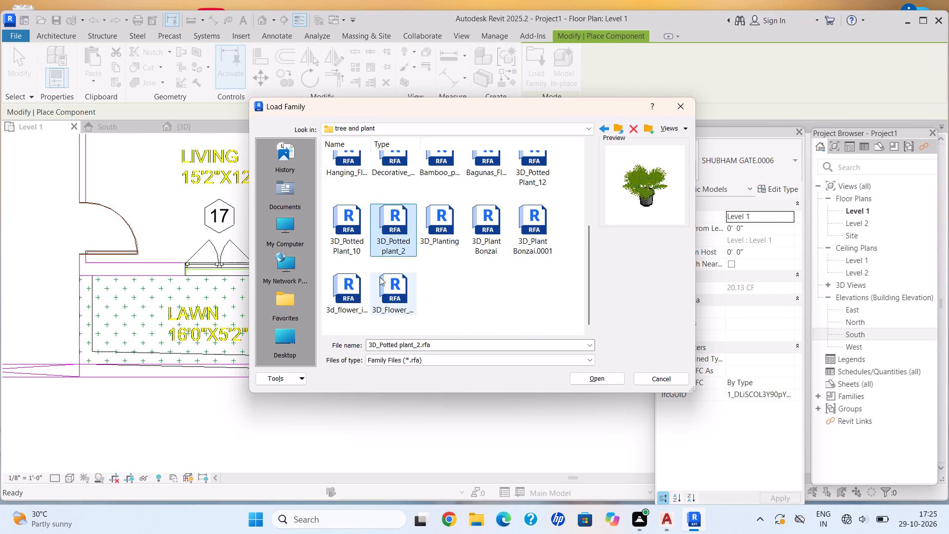
pyautogui.click(390, 291)
pyautogui.click(596, 381)
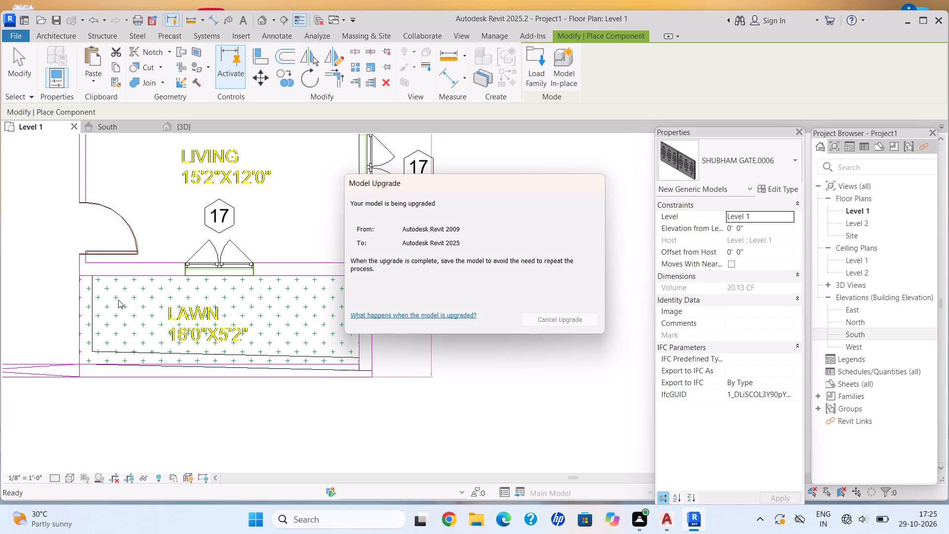
# Place seven 3D_Flower_-_Lilly2_8165 plants spread across the lawn in the Level 1 plan.
pyautogui.scroll(5, 118, 299)
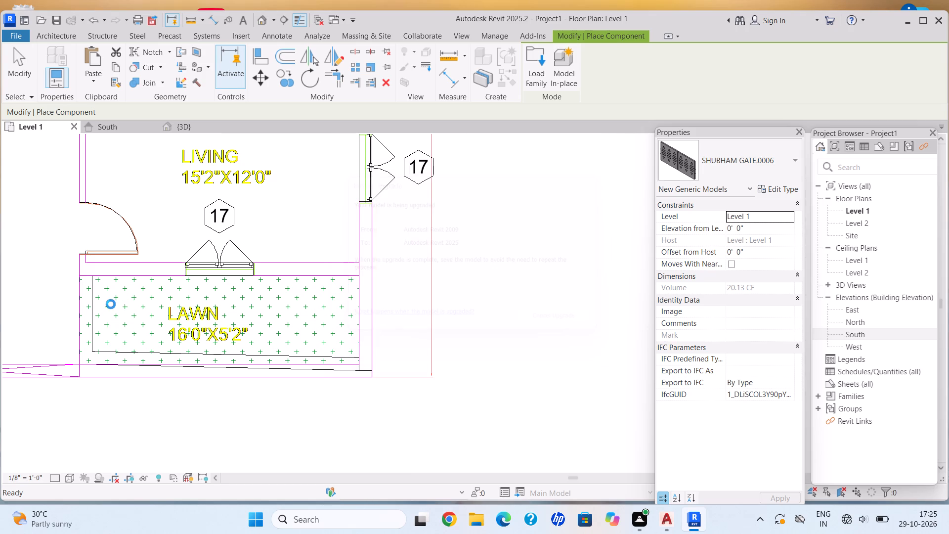
pyautogui.click(123, 289)
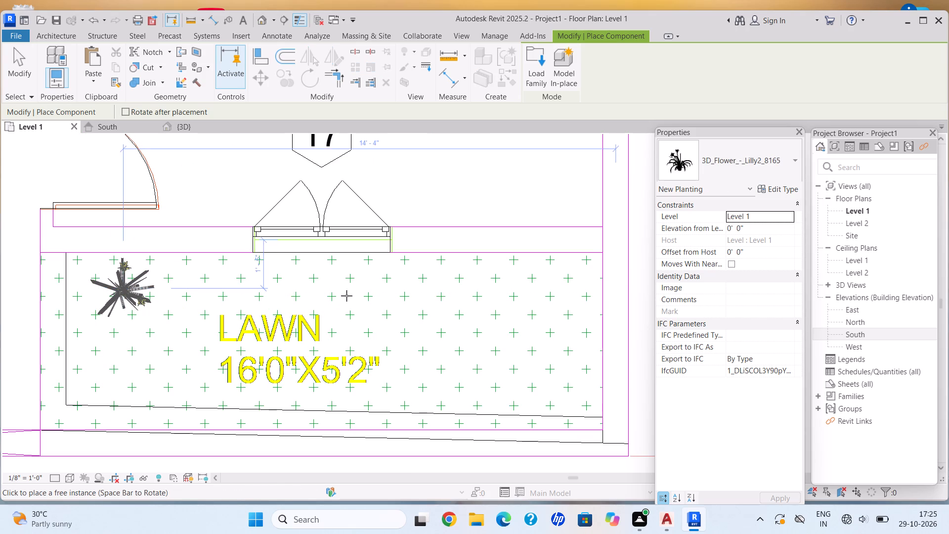
pyautogui.click(493, 305)
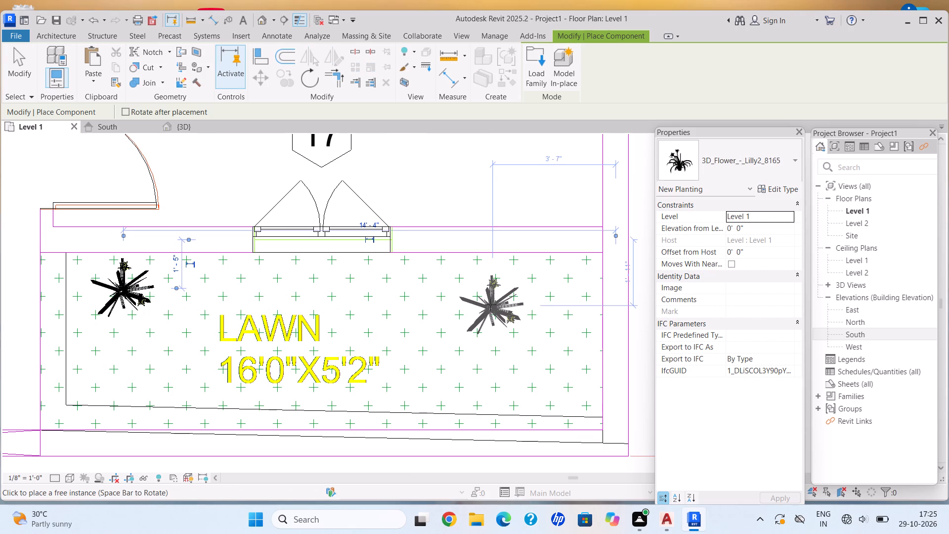
pyautogui.click(336, 291)
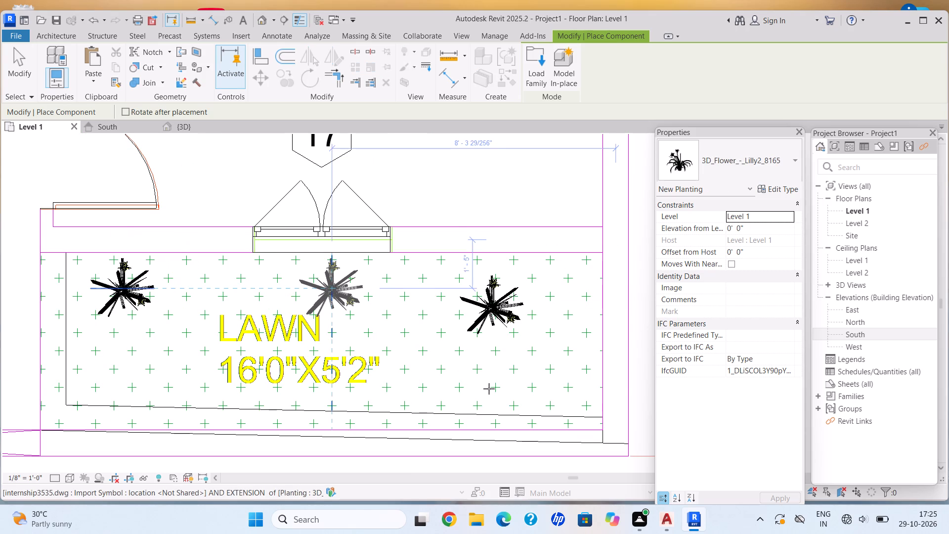
pyautogui.click(489, 389)
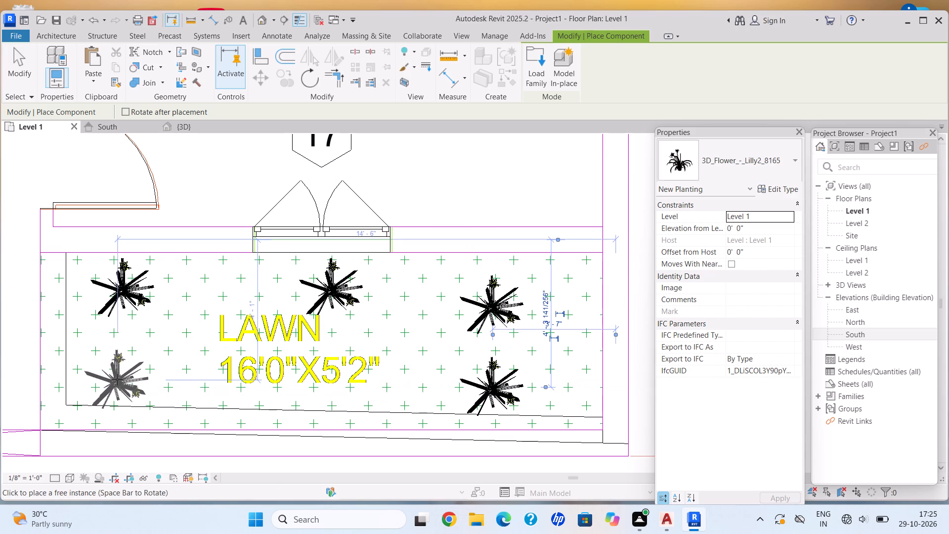
pyautogui.click(117, 379)
pyautogui.click(563, 288)
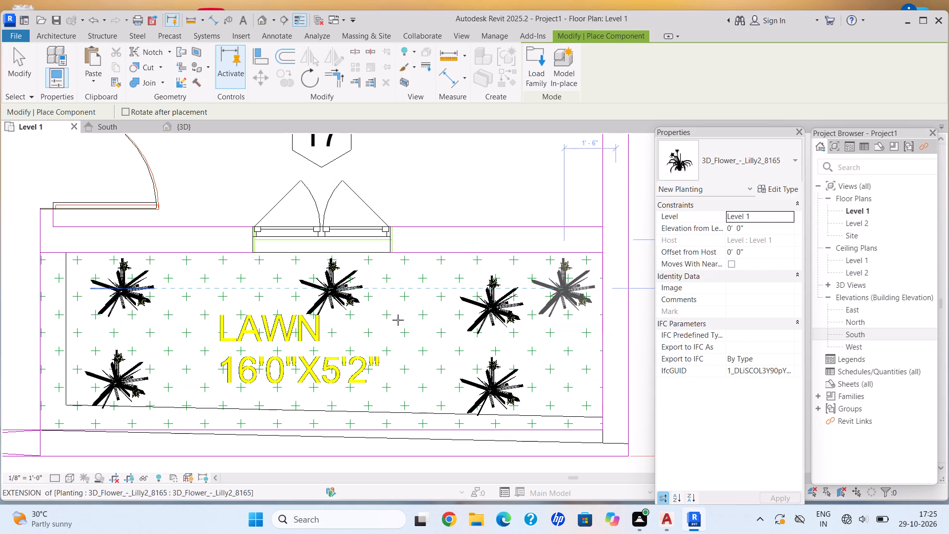
pyautogui.click(398, 320)
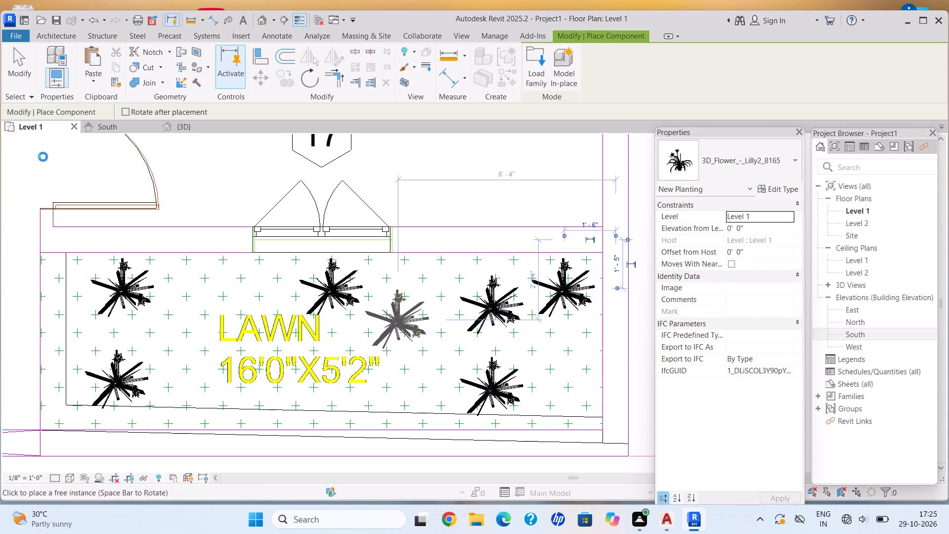
pyautogui.press('Escape')
pyautogui.press('Escape')
pyautogui.press('Escape')
pyautogui.press('Escape')
# Examine the lawn plants, the front gate and the house's balconies in the 3D view from several angles.
pyautogui.click(186, 125)
pyautogui.press('Escape')
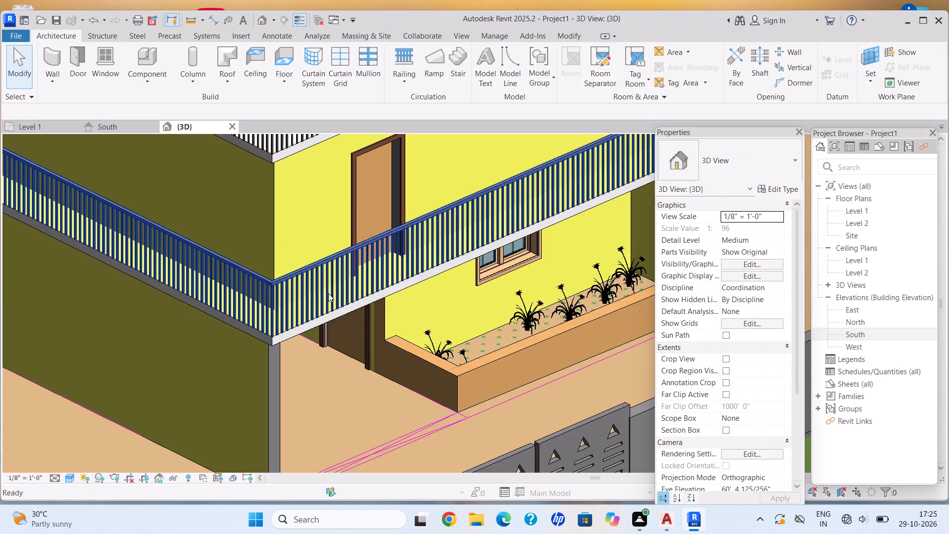
pyautogui.scroll(-5, 384, 312)
pyautogui.moveTo(385, 309); pyautogui.dragTo(342, 272, button='middle')
pyautogui.scroll(-4, 384, 313)
pyautogui.keyDown('shift'); pyautogui.moveTo(375, 300); pyautogui.dragTo(363, 282, button='middle'); pyautogui.keyUp('shift')
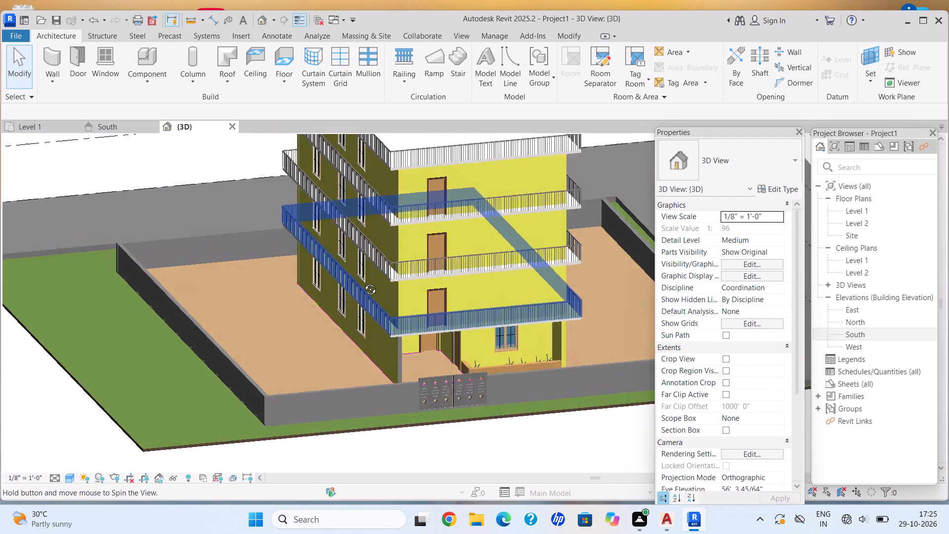
pyautogui.keyDown('shift'); pyautogui.moveTo(363, 282); pyautogui.dragTo(360, 274, button='middle'); pyautogui.keyUp('shift')
pyautogui.scroll(4, 443, 356)
pyautogui.keyDown('shift'); pyautogui.moveTo(470, 353); pyautogui.dragTo(509, 362, button='middle'); pyautogui.keyUp('shift')
pyautogui.keyDown('shift'); pyautogui.moveTo(526, 365); pyautogui.dragTo(542, 365, button='middle'); pyautogui.keyUp('shift')
pyautogui.keyDown('shift'); pyautogui.moveTo(543, 365); pyautogui.dragTo(556, 359, button='middle'); pyautogui.keyUp('shift')
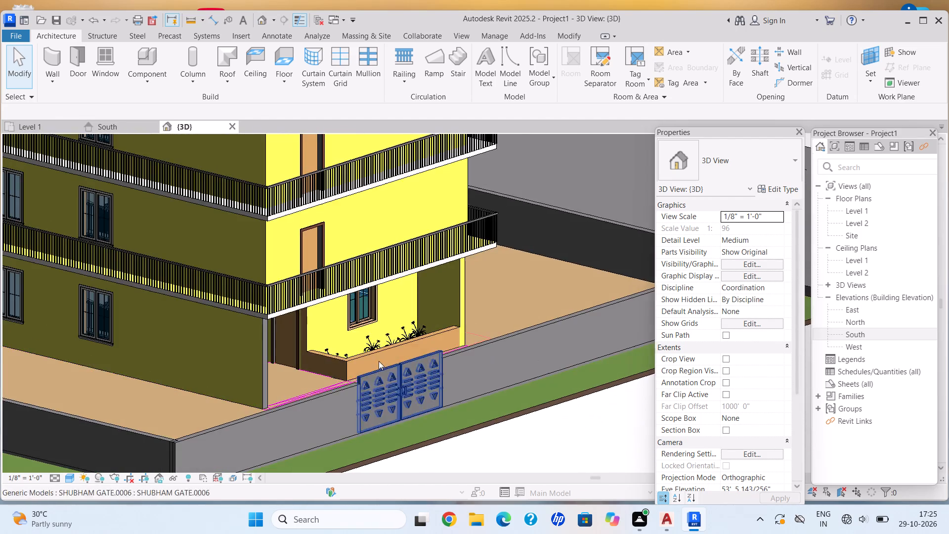
pyautogui.scroll(-5, 340, 364)
pyautogui.moveTo(340, 364); pyautogui.dragTo(296, 378, button='middle')
pyautogui.keyDown('shift'); pyautogui.moveTo(292, 378); pyautogui.dragTo(284, 376, button='middle'); pyautogui.keyUp('shift')
pyautogui.keyDown('shift'); pyautogui.moveTo(274, 342); pyautogui.dragTo(265, 331, button='middle'); pyautogui.keyUp('shift')
pyautogui.keyDown('shift'); pyautogui.middleClick(263, 326); pyautogui.keyUp('shift')
pyautogui.keyDown('shift'); pyautogui.middleClick(261, 324); pyautogui.keyUp('shift')
pyautogui.keyDown('shift'); pyautogui.scroll(-1, 262, 323); pyautogui.keyUp('shift')
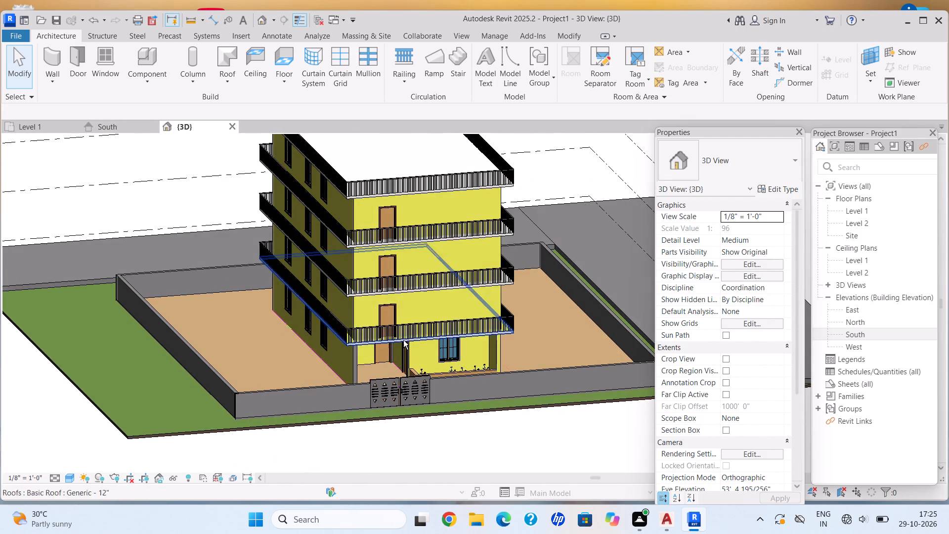
pyautogui.keyDown('shift'); pyautogui.moveTo(403, 340); pyautogui.dragTo(388, 315, button='middle'); pyautogui.keyUp('shift')
pyautogui.scroll(6, 460, 339)
pyautogui.scroll(-2, 302, 310)
pyautogui.keyDown('shift'); pyautogui.moveTo(310, 325); pyautogui.dragTo(318, 353, button='middle'); pyautogui.keyUp('shift')
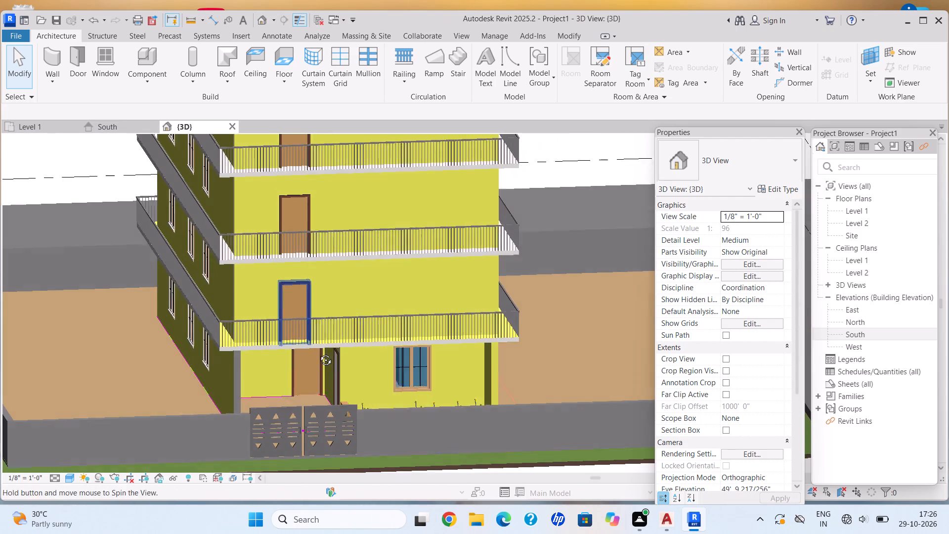
pyautogui.keyDown('shift'); pyautogui.moveTo(318, 353); pyautogui.dragTo(322, 360, button='middle'); pyautogui.keyUp('shift')
pyautogui.keyDown('shift'); pyautogui.middleClick(330, 373); pyautogui.keyUp('shift')
pyautogui.keyDown('shift'); pyautogui.moveTo(335, 379); pyautogui.dragTo(341, 385, button='middle'); pyautogui.keyUp('shift')
pyautogui.keyDown('shift'); pyautogui.middleClick(344, 389); pyautogui.keyUp('shift')
pyautogui.keyDown('shift'); pyautogui.middleClick(347, 393); pyautogui.keyUp('shift')
pyautogui.scroll(2, 213, 244)
pyautogui.scroll(-4, 346, 319)
pyautogui.keyDown('shift'); pyautogui.moveTo(335, 306); pyautogui.dragTo(321, 283, button='middle'); pyautogui.keyUp('shift')
pyautogui.keyDown('shift'); pyautogui.middleClick(321, 282); pyautogui.keyUp('shift')
# Change the Level 2 balcony railing's type to Glass Panel - Bottom Fill.
pyautogui.scroll(1, 362, 301)
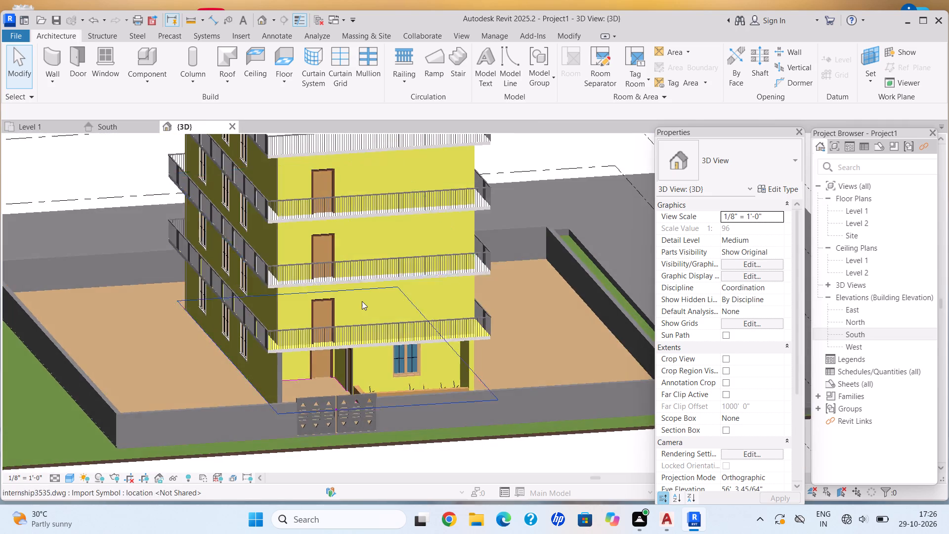
pyautogui.scroll(5, 362, 301)
pyautogui.press('Escape')
pyautogui.click(361, 349)
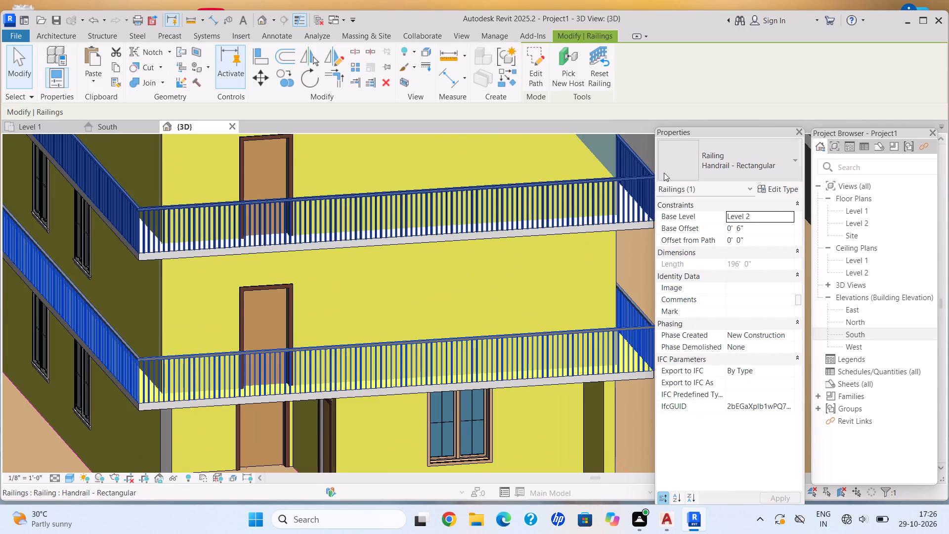
pyautogui.click(708, 158)
pyautogui.click(708, 222)
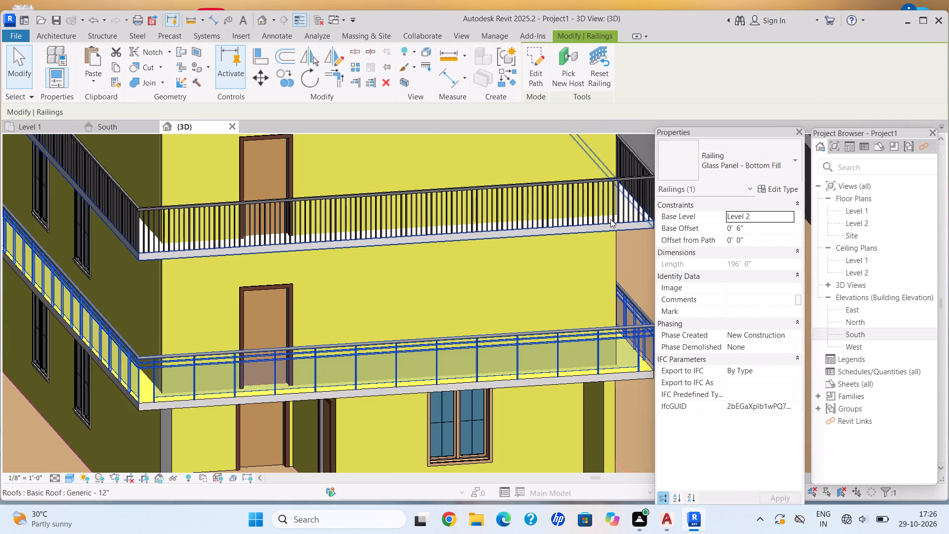
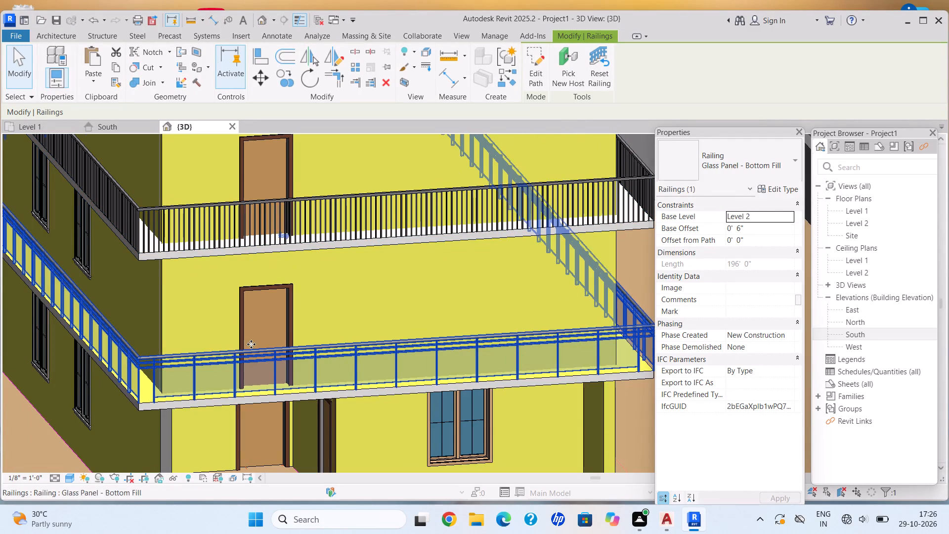
# Change the three upper balcony and roof railings, up to Level 5, to the Glass Panel - Bottom Fill type.
pyautogui.click(431, 208)
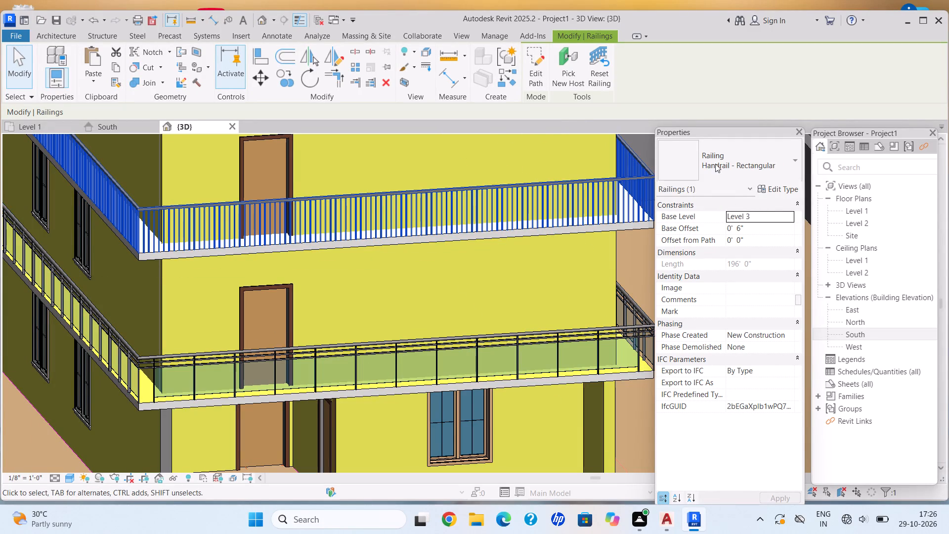
pyautogui.click(716, 164)
pyautogui.click(709, 222)
pyautogui.scroll(-8, 464, 343)
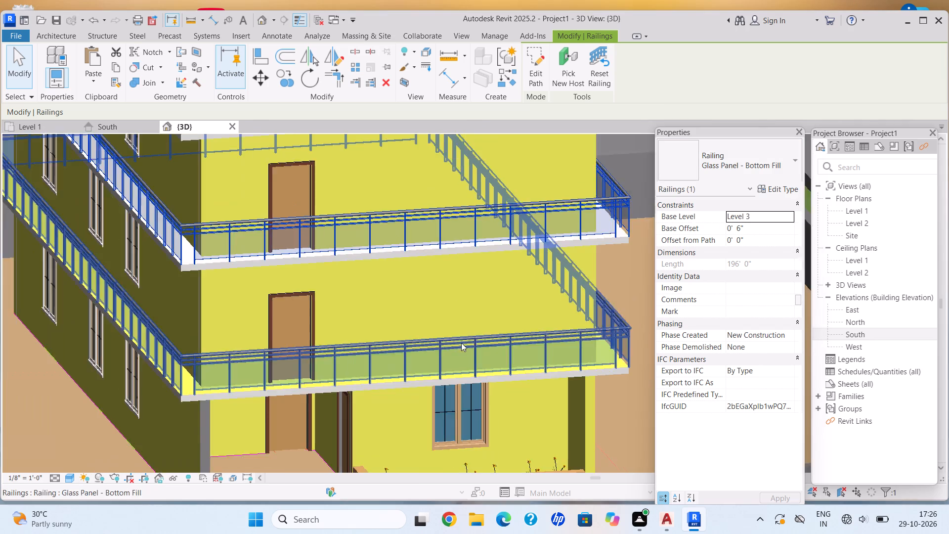
pyautogui.moveTo(449, 305); pyautogui.dragTo(445, 355, button='middle')
pyautogui.scroll(6, 463, 283)
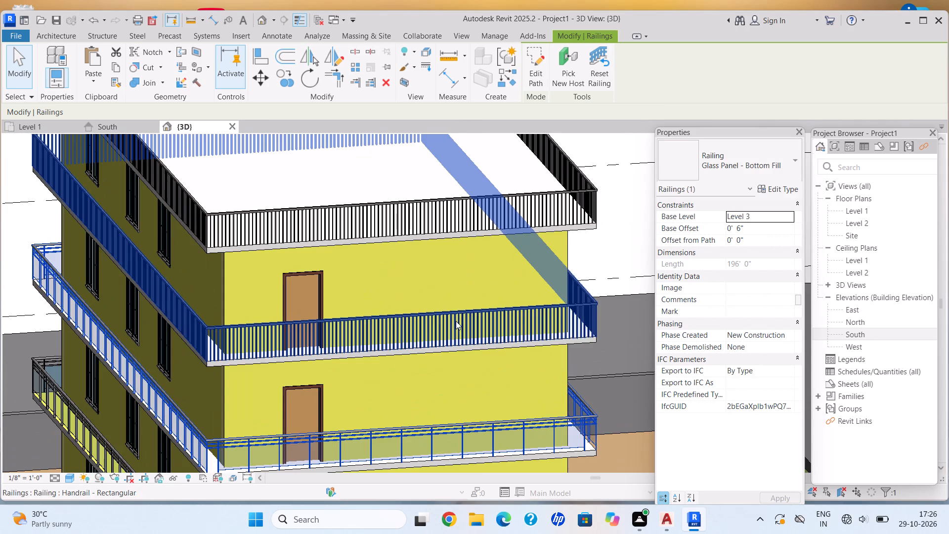
pyautogui.click(456, 321)
pyautogui.click(724, 154)
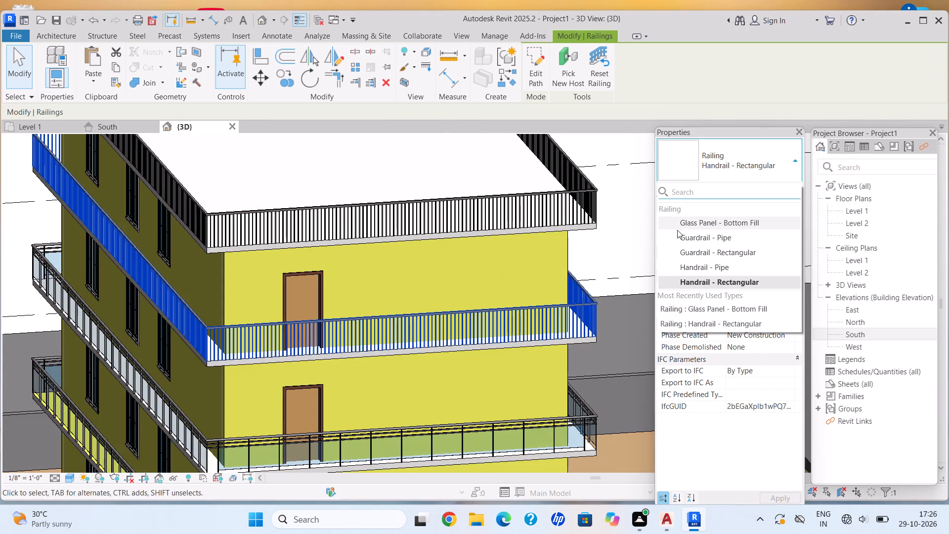
pyautogui.click(682, 221)
pyautogui.click(494, 209)
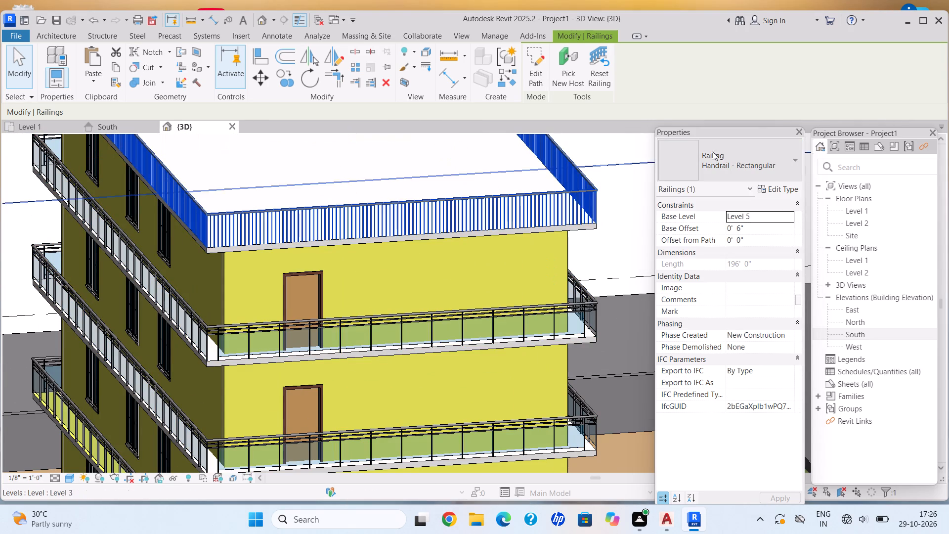
pyautogui.click(721, 149)
pyautogui.click(698, 224)
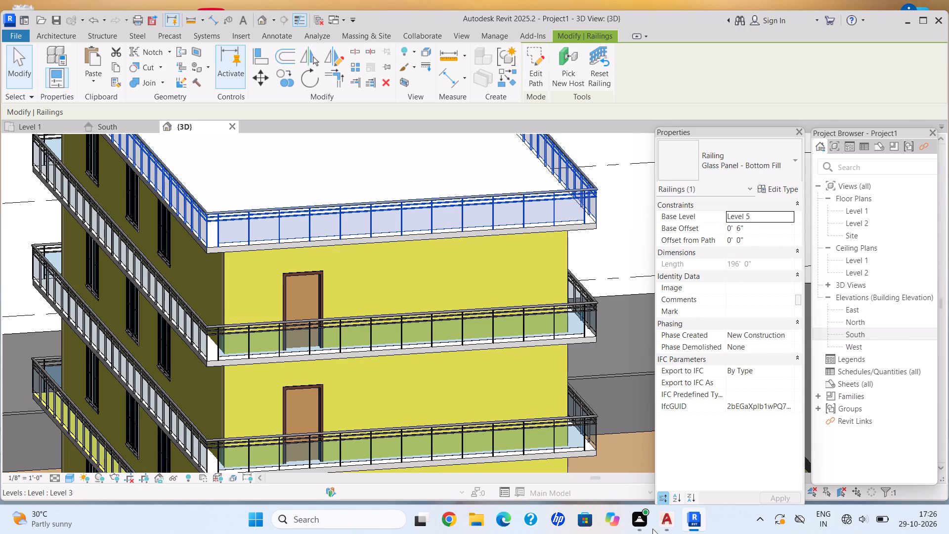
pyautogui.press('Escape')
pyautogui.press('Escape')
pyautogui.press('Escape')
# Examine the building's railings, facades and boundary wall from all sides in the 3D view.
pyautogui.scroll(-8, 439, 264)
pyautogui.keyDown('shift'); pyautogui.moveTo(468, 349); pyautogui.dragTo(377, 344, button='middle'); pyautogui.keyUp('shift')
pyautogui.keyDown('shift'); pyautogui.middleClick(370, 346); pyautogui.keyUp('shift')
pyautogui.scroll(6, 412, 363)
pyautogui.scroll(1, 568, 469)
pyautogui.middleClick(563, 459)
pyautogui.moveTo(555, 445); pyautogui.dragTo(534, 405, button='middle')
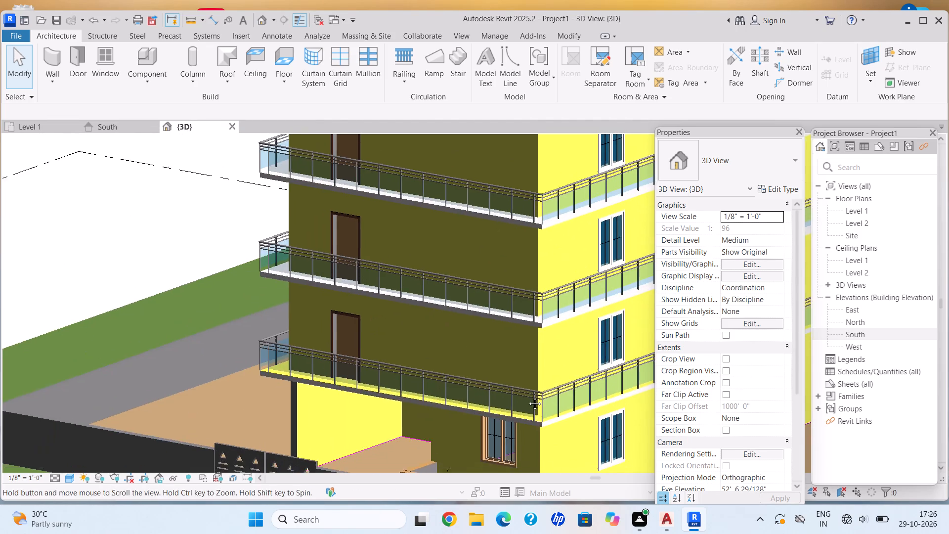
pyautogui.scroll(-3, 418, 380)
pyautogui.keyDown('shift'); pyautogui.moveTo(329, 346); pyautogui.dragTo(567, 288, button='middle'); pyautogui.keyUp('shift')
pyautogui.keyDown('shift'); pyautogui.moveTo(569, 288); pyautogui.dragTo(602, 305, button='middle'); pyautogui.keyUp('shift')
pyautogui.keyDown('shift'); pyautogui.scroll(-1, 629, 324); pyautogui.keyUp('shift')
pyautogui.keyDown('shift'); pyautogui.scroll(-2, 266, 355); pyautogui.keyUp('shift')
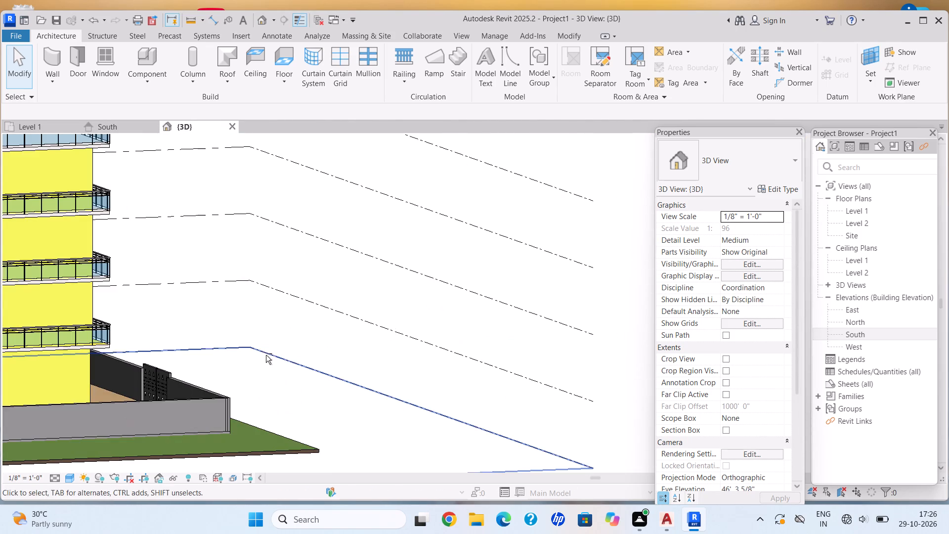
pyautogui.keyDown('shift'); pyautogui.scroll(-9, 266, 355); pyautogui.keyUp('shift')
pyautogui.moveTo(141, 331); pyautogui.dragTo(426, 307, button='middle')
pyautogui.moveTo(254, 333); pyautogui.dragTo(515, 359, button='middle')
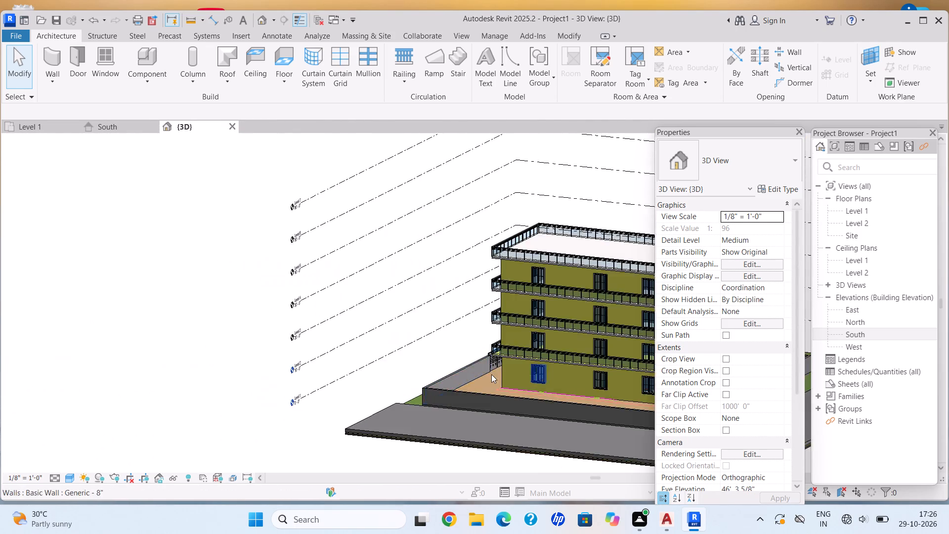
pyautogui.scroll(-1, 431, 375)
pyautogui.keyDown('shift'); pyautogui.moveTo(413, 371); pyautogui.dragTo(527, 365, button='middle'); pyautogui.keyUp('shift')
pyautogui.keyDown('shift'); pyautogui.moveTo(549, 372); pyautogui.dragTo(617, 399, button='middle'); pyautogui.keyUp('shift')
pyautogui.keyDown('shift'); pyautogui.moveTo(647, 405); pyautogui.dragTo(675, 407, button='middle'); pyautogui.keyUp('shift')
pyautogui.keyDown('shift'); pyautogui.scroll(-1, 680, 407); pyautogui.keyUp('shift')
pyautogui.moveTo(593, 381); pyautogui.dragTo(357, 409, button='middle')
pyautogui.keyDown('shift'); pyautogui.moveTo(472, 383); pyautogui.dragTo(502, 340, button='middle'); pyautogui.keyUp('shift')
pyautogui.keyDown('shift'); pyautogui.scroll(1, 500, 343); pyautogui.keyUp('shift')
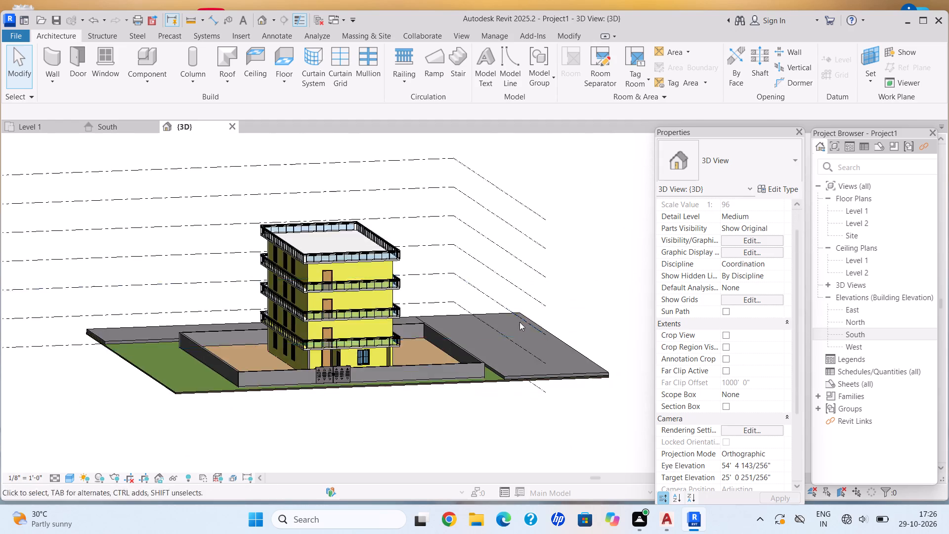
pyautogui.scroll(4, 511, 325)
pyautogui.keyDown('shift'); pyautogui.moveTo(447, 365); pyautogui.dragTo(441, 362, button='middle'); pyautogui.keyUp('shift')
pyautogui.scroll(1, 392, 358)
pyautogui.scroll(-1, 429, 386)
pyautogui.moveTo(429, 386); pyautogui.dragTo(376, 392, button='middle')
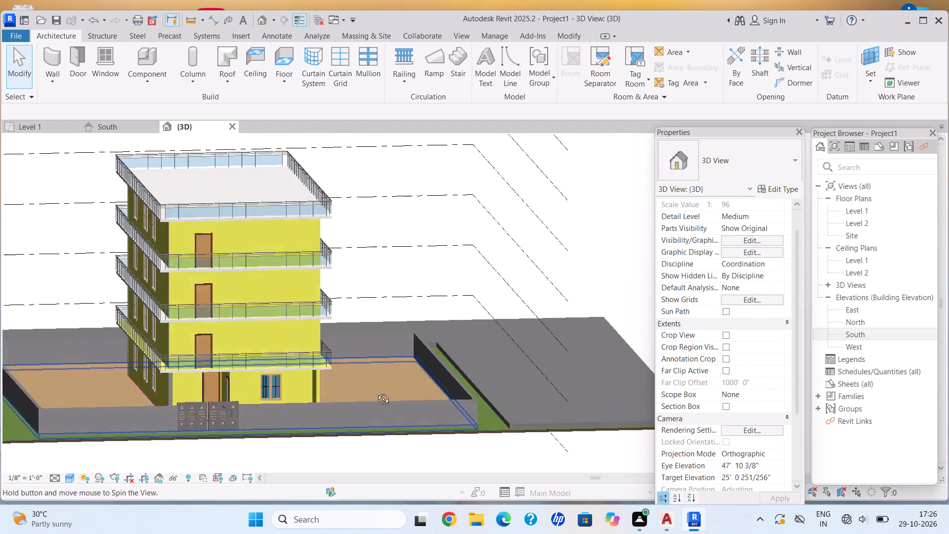
pyautogui.moveTo(376, 392); pyautogui.dragTo(368, 390, button='middle')
pyautogui.moveTo(361, 388); pyautogui.dragTo(415, 347, button='middle')
pyautogui.middleClick(418, 344)
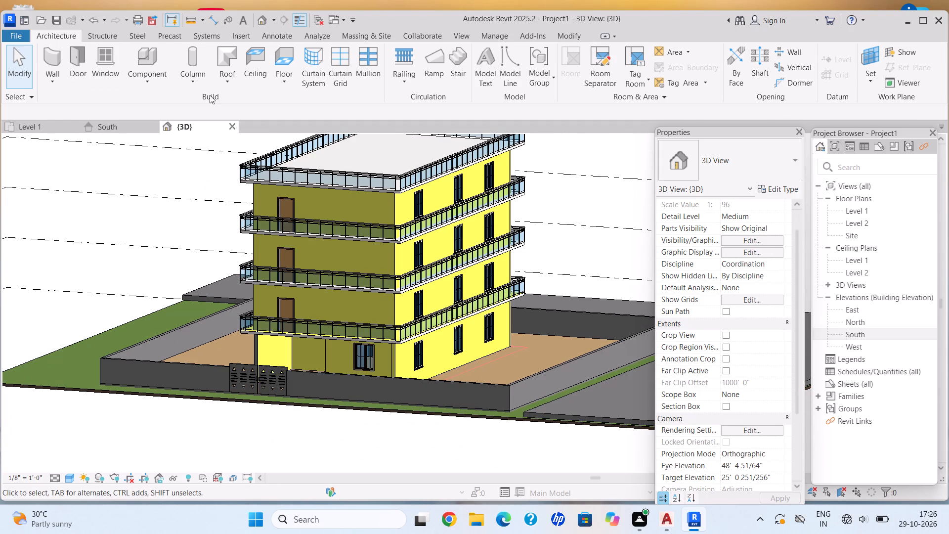
# Paint the outer faces of the front boundary wall and the adjoining road-side wall with the Clad - White material.
pyautogui.click(394, 207)
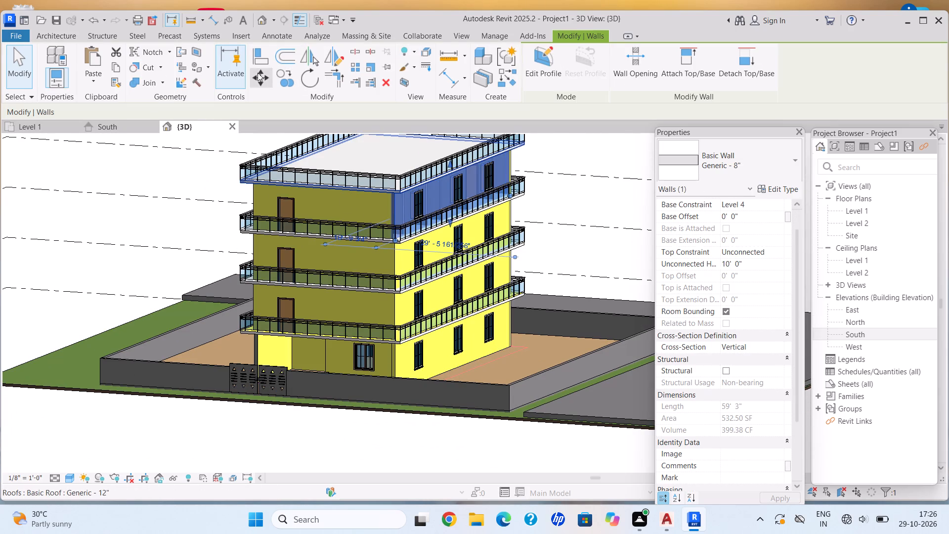
pyautogui.click(206, 66)
pyautogui.click(217, 81)
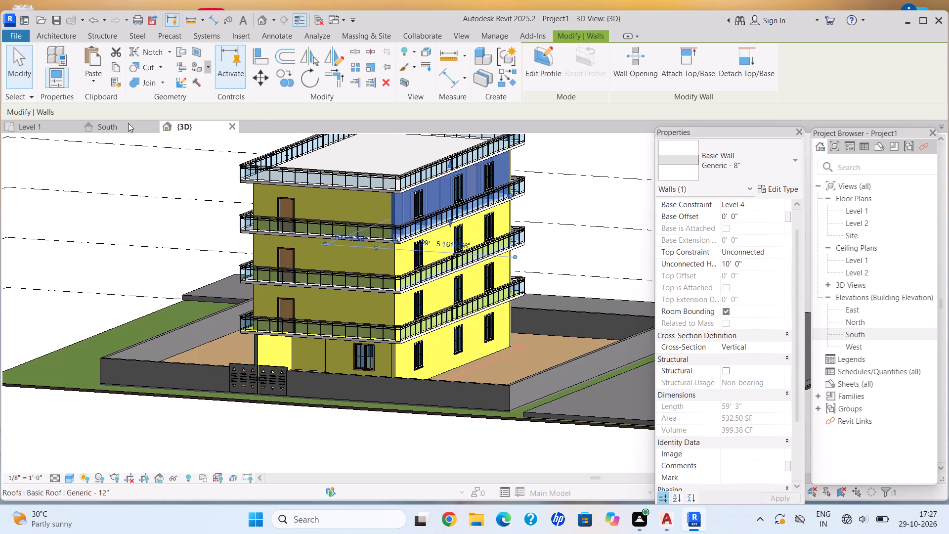
pyautogui.scroll(-6, 119, 239)
pyautogui.scroll(1, 121, 220)
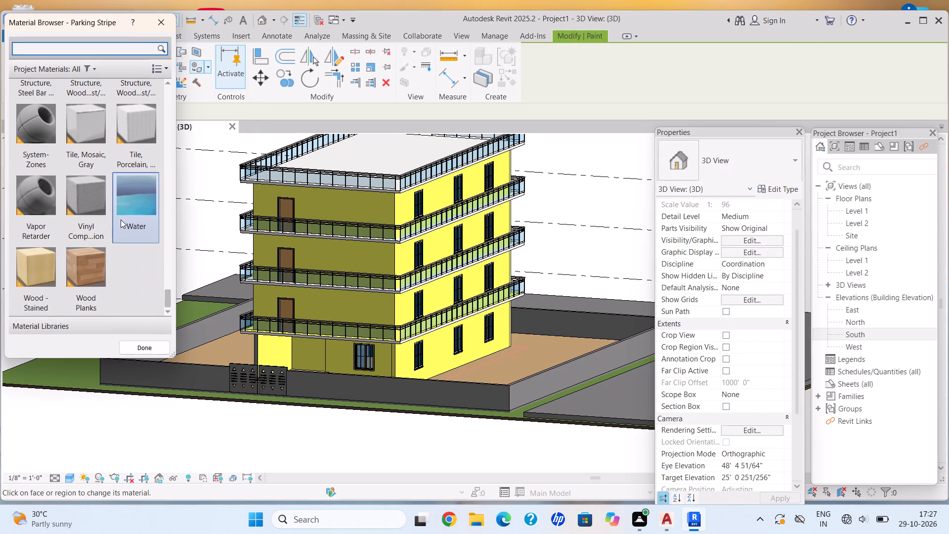
pyautogui.scroll(3, 121, 220)
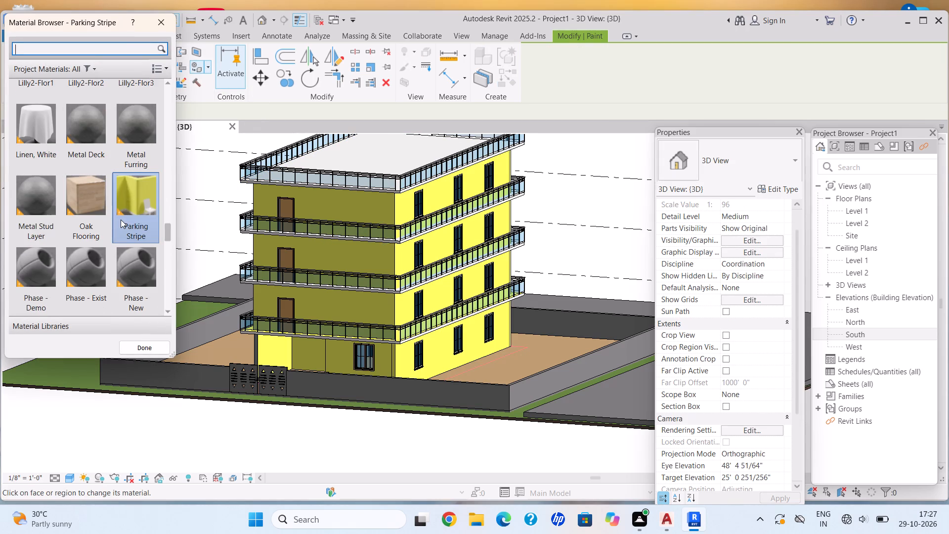
pyautogui.scroll(7, 121, 220)
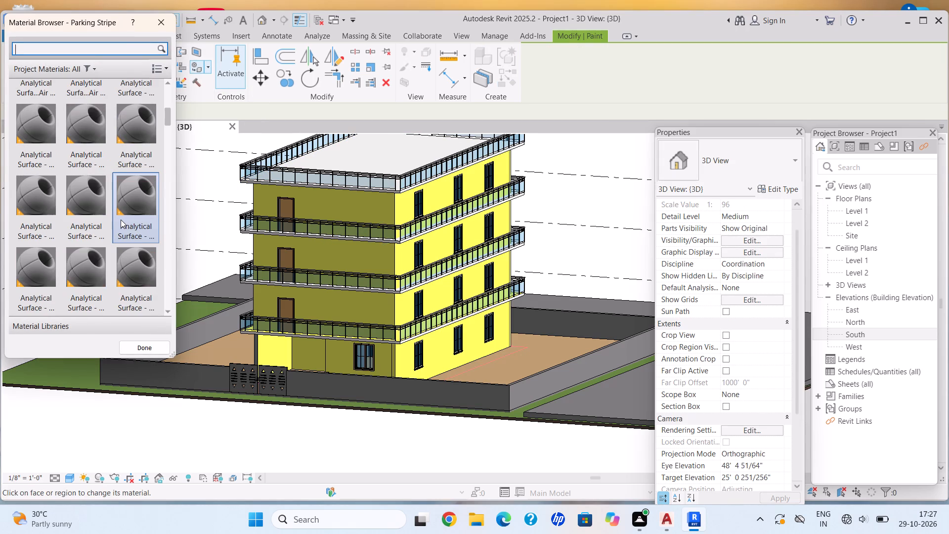
pyautogui.scroll(2, 121, 220)
pyautogui.scroll(-4, 121, 220)
pyautogui.scroll(1, 121, 220)
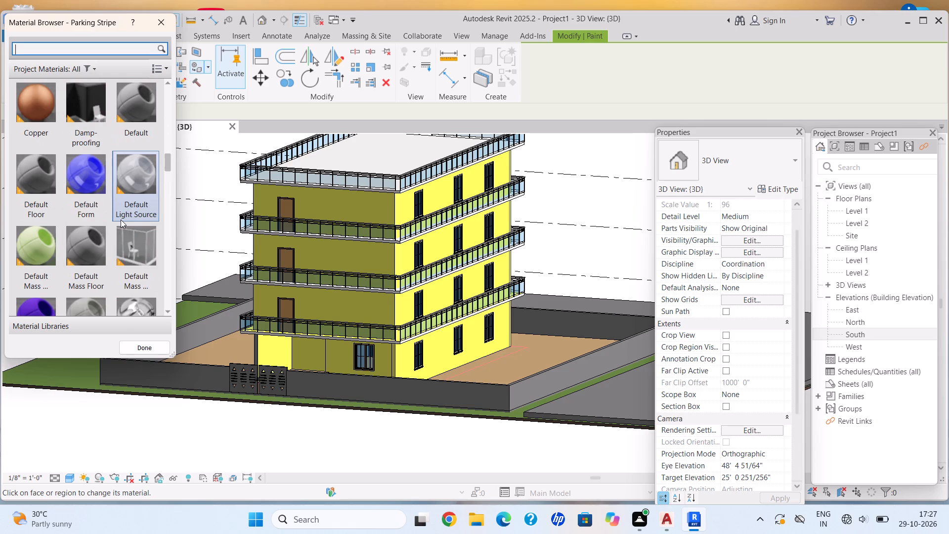
pyautogui.click(88, 163)
pyautogui.scroll(6, 463, 400)
pyautogui.click(468, 392)
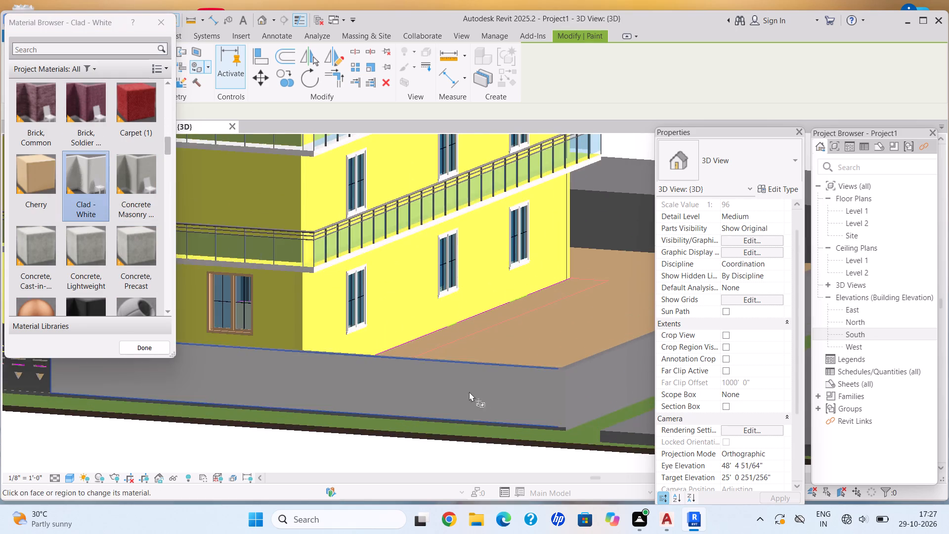
pyautogui.keyDown('shift'); pyautogui.middleClick(533, 390); pyautogui.keyUp('shift')
pyautogui.keyDown('shift'); pyautogui.middleClick(477, 384); pyautogui.keyUp('shift')
pyautogui.click(583, 388)
# Paint the outer faces of the rear boundary wall and the grass-side boundary wall with Clad - White.
pyautogui.scroll(-5, 587, 386)
pyautogui.moveTo(580, 382); pyautogui.dragTo(399, 343, button='middle')
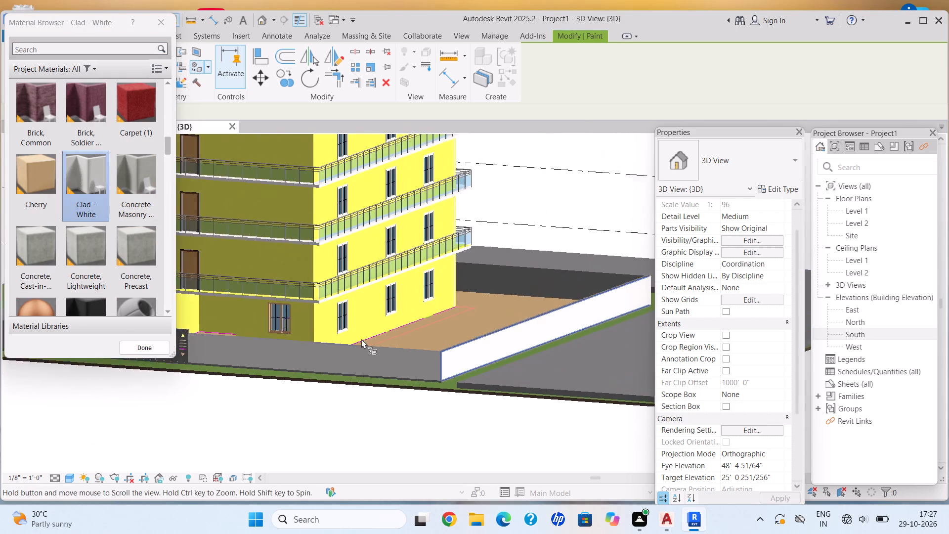
pyautogui.scroll(-1, 526, 328)
pyautogui.keyDown('shift'); pyautogui.moveTo(525, 328); pyautogui.dragTo(515, 334, button='middle'); pyautogui.keyUp('shift')
pyautogui.keyDown('shift'); pyautogui.moveTo(510, 335); pyautogui.dragTo(453, 340, button='middle'); pyautogui.keyUp('shift')
pyautogui.keyDown('shift'); pyautogui.moveTo(416, 339); pyautogui.dragTo(378, 326, button='middle'); pyautogui.keyUp('shift')
pyautogui.scroll(1, 559, 358)
pyautogui.keyDown('shift'); pyautogui.moveTo(521, 364); pyautogui.dragTo(405, 366, button='middle'); pyautogui.keyUp('shift')
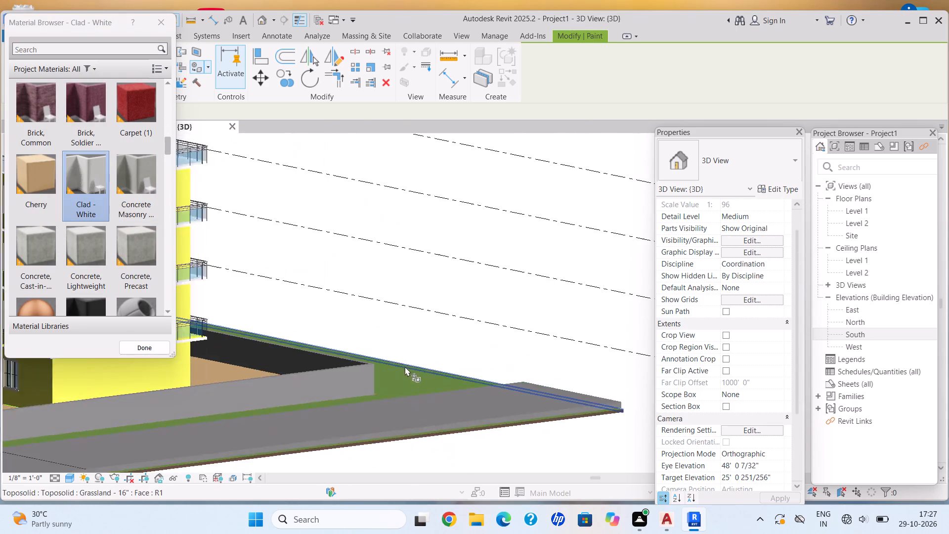
pyautogui.moveTo(381, 370); pyautogui.dragTo(507, 315, button='middle')
pyautogui.scroll(7, 406, 339)
pyautogui.click(406, 339)
pyautogui.scroll(-6, 542, 341)
pyautogui.keyDown('shift'); pyautogui.moveTo(531, 348); pyautogui.dragTo(385, 357, button='middle'); pyautogui.keyUp('shift')
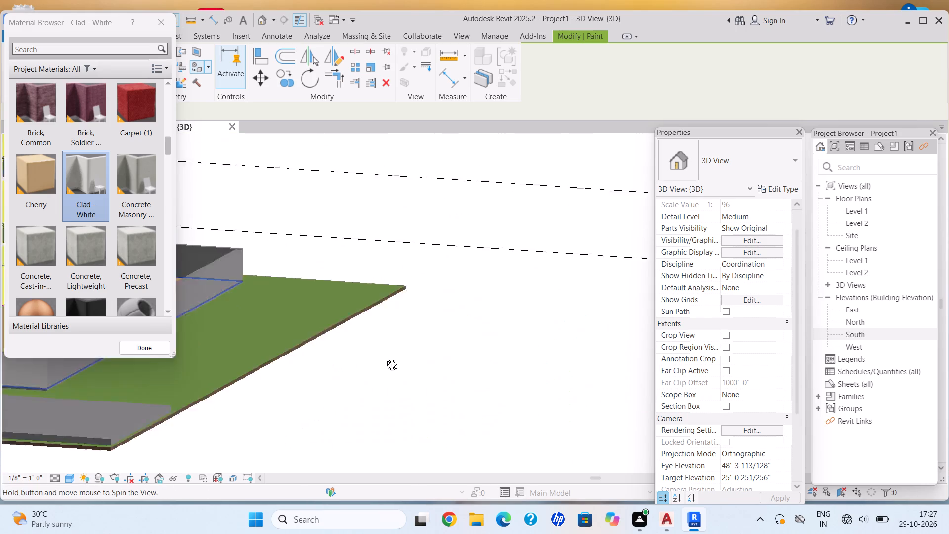
pyautogui.keyDown('shift'); pyautogui.moveTo(385, 357); pyautogui.dragTo(376, 356, button='middle'); pyautogui.keyUp('shift')
pyautogui.moveTo(219, 306); pyautogui.dragTo(559, 333, button='middle')
pyautogui.scroll(5, 415, 287)
pyautogui.click(416, 347)
# Paint two inner faces of the boundary wall, at the front and along the grass side, with Clad - White.
pyautogui.scroll(-4, 399, 356)
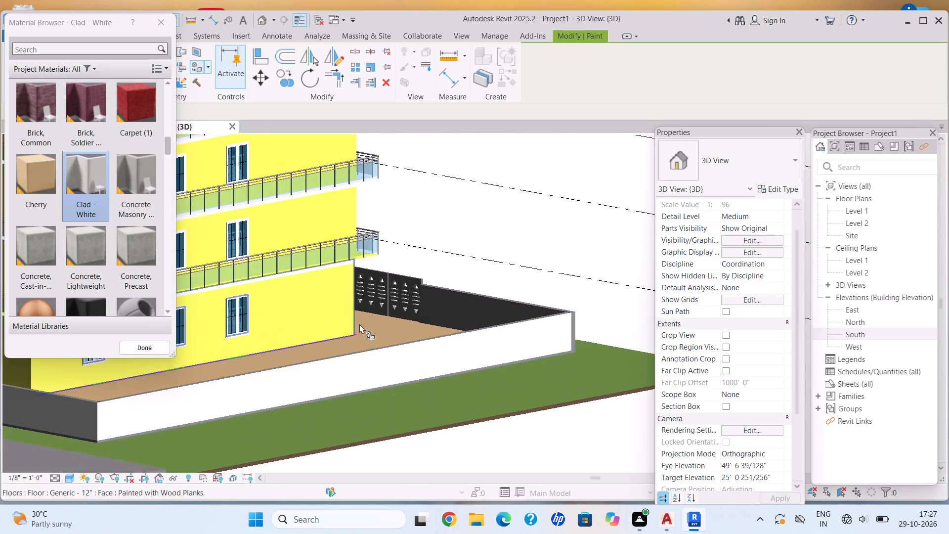
pyautogui.keyDown('shift'); pyautogui.moveTo(362, 315); pyautogui.dragTo(444, 281, button='middle'); pyautogui.keyUp('shift')
pyautogui.keyDown('shift'); pyautogui.moveTo(467, 292); pyautogui.dragTo(489, 310, button='middle'); pyautogui.keyUp('shift')
pyautogui.scroll(5, 588, 319)
pyautogui.click(577, 316)
pyautogui.scroll(-4, 517, 344)
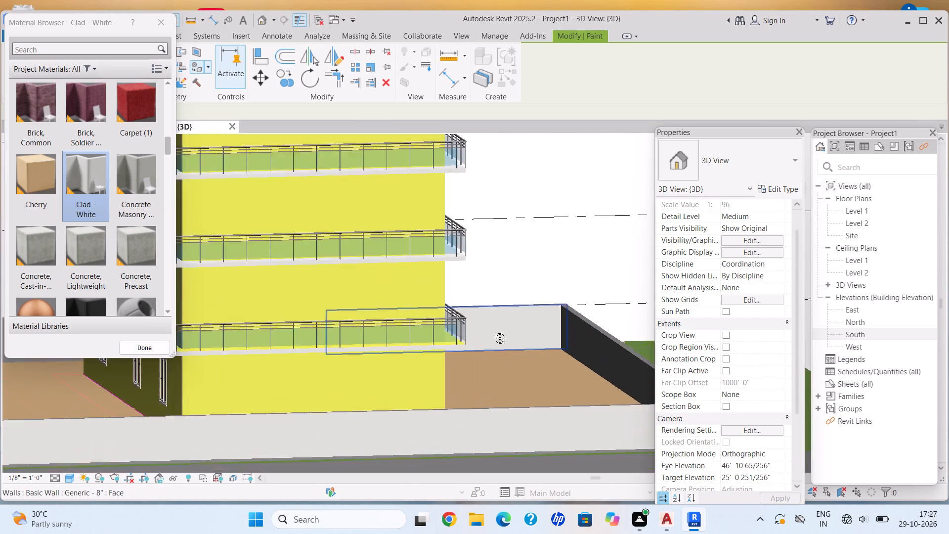
pyautogui.keyDown('shift'); pyautogui.moveTo(490, 335); pyautogui.dragTo(509, 306, button='middle'); pyautogui.keyUp('shift')
pyautogui.keyDown('shift'); pyautogui.moveTo(563, 309); pyautogui.dragTo(604, 332, button='middle'); pyautogui.keyUp('shift')
pyautogui.moveTo(550, 332); pyautogui.dragTo(349, 306, button='middle')
pyautogui.keyDown('shift'); pyautogui.moveTo(471, 314); pyautogui.dragTo(489, 343, button='middle'); pyautogui.keyUp('shift')
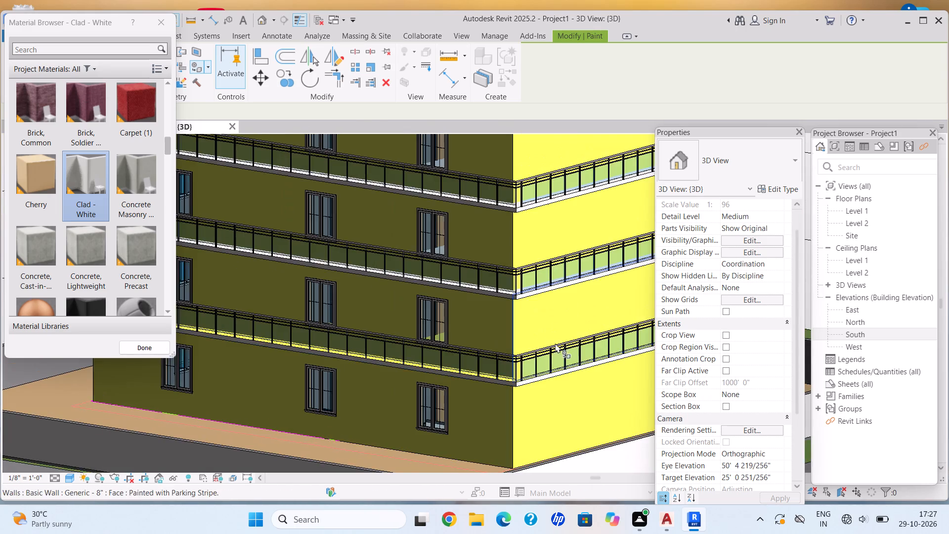
pyautogui.moveTo(555, 343); pyautogui.dragTo(199, 329, button='middle')
pyautogui.scroll(6, 431, 340)
pyautogui.click(434, 340)
# Paint the inner faces of the rear and road-side boundary walls with Clad - White.
pyautogui.scroll(-16, 367, 349)
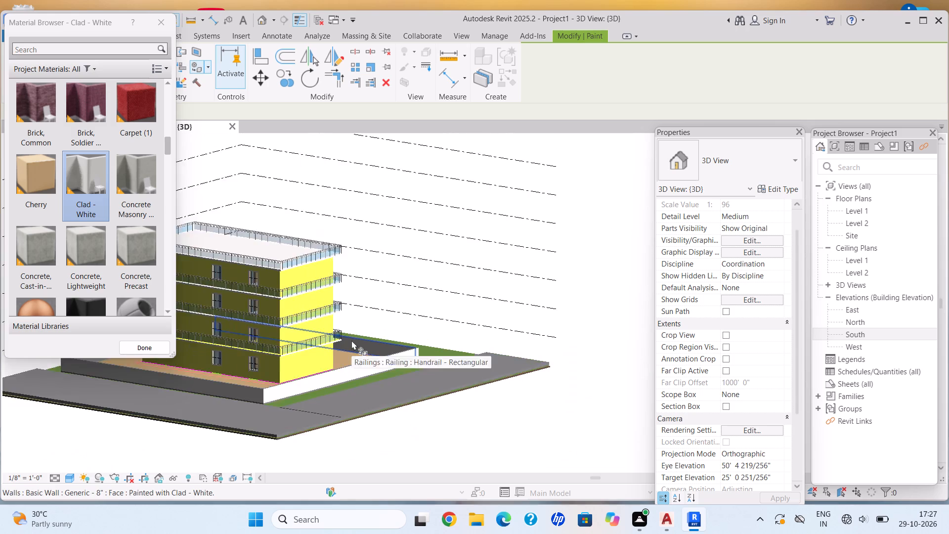
pyautogui.scroll(-2, 351, 340)
pyautogui.keyDown('shift'); pyautogui.moveTo(275, 349); pyautogui.dragTo(454, 356, button='middle'); pyautogui.keyUp('shift')
pyautogui.scroll(11, 427, 307)
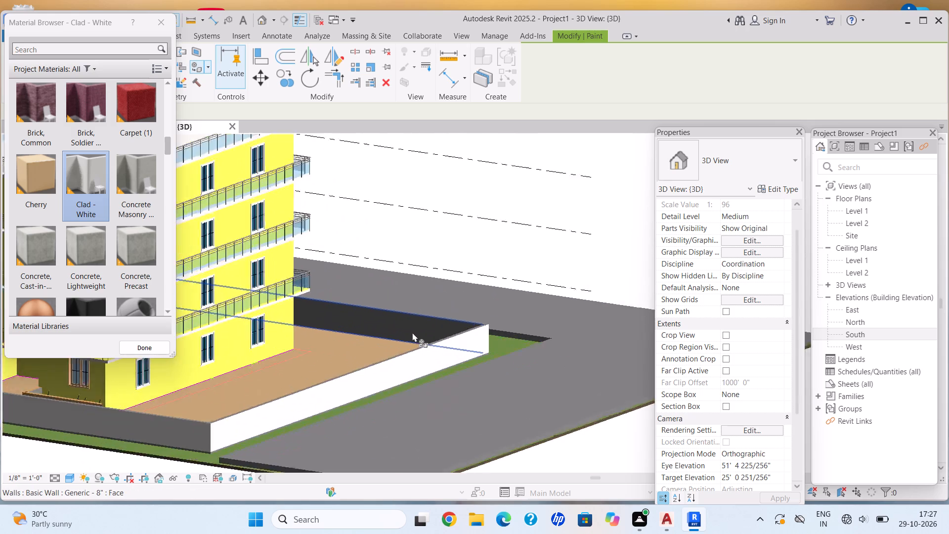
pyautogui.scroll(3, 412, 332)
pyautogui.click(415, 326)
pyautogui.scroll(-7, 343, 364)
pyautogui.keyDown('shift'); pyautogui.moveTo(294, 353); pyautogui.dragTo(415, 349, button='middle'); pyautogui.keyUp('shift')
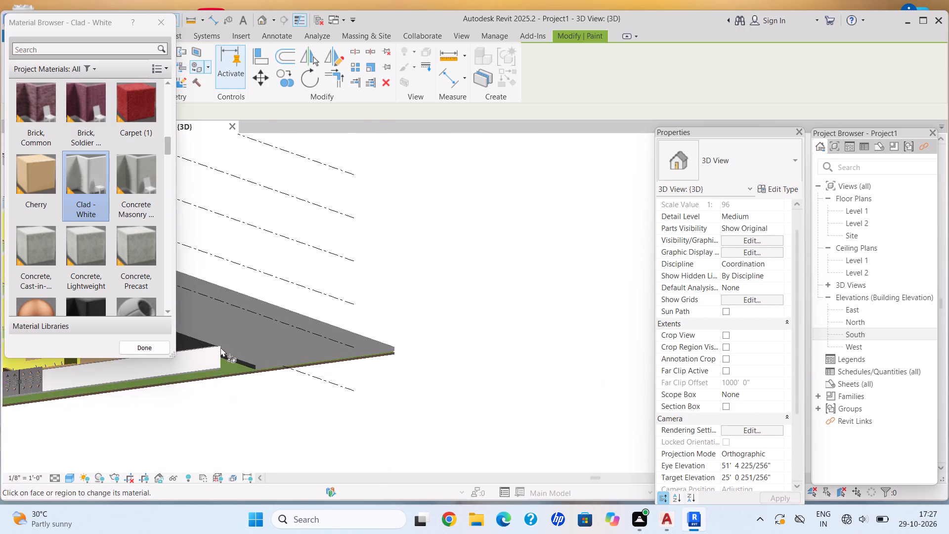
pyautogui.scroll(1, 211, 347)
pyautogui.moveTo(208, 344); pyautogui.dragTo(475, 371, button='middle')
pyautogui.scroll(6, 388, 340)
pyautogui.click(403, 357)
# Paint the inner face of the front boundary wall beside the gate with Clad - White.
pyautogui.scroll(-6, 444, 367)
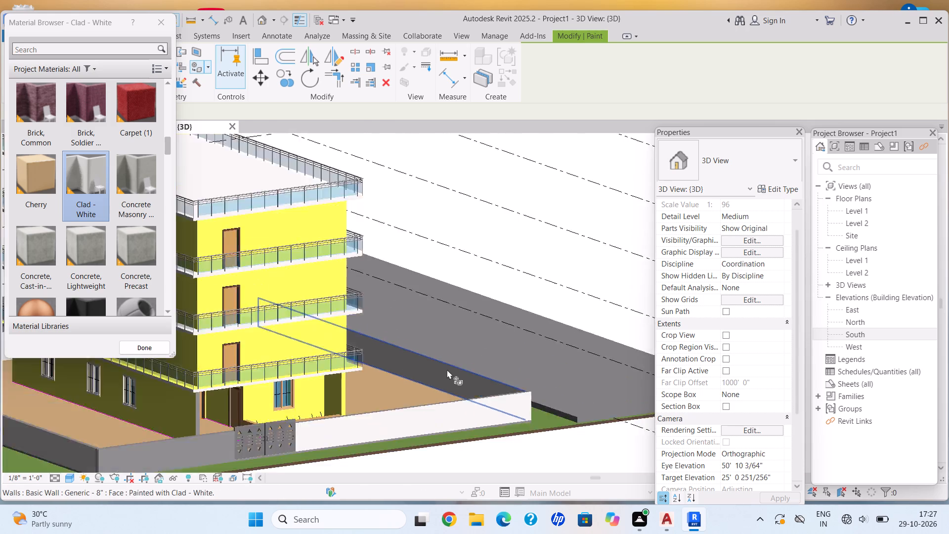
pyautogui.scroll(-7, 447, 369)
pyautogui.moveTo(329, 347); pyautogui.dragTo(362, 328, button='middle')
pyautogui.keyDown('shift'); pyautogui.moveTo(403, 326); pyautogui.dragTo(424, 327, button='middle'); pyautogui.keyUp('shift')
pyautogui.keyDown('shift'); pyautogui.moveTo(431, 331); pyautogui.dragTo(443, 341, button='middle'); pyautogui.keyUp('shift')
pyautogui.keyDown('shift'); pyautogui.moveTo(448, 347); pyautogui.dragTo(462, 357, button='middle'); pyautogui.keyUp('shift')
pyautogui.keyDown('shift'); pyautogui.moveTo(487, 377); pyautogui.dragTo(494, 380, button='middle'); pyautogui.keyUp('shift')
pyautogui.keyDown('shift'); pyautogui.moveTo(299, 380); pyautogui.dragTo(383, 381, button='middle'); pyautogui.keyUp('shift')
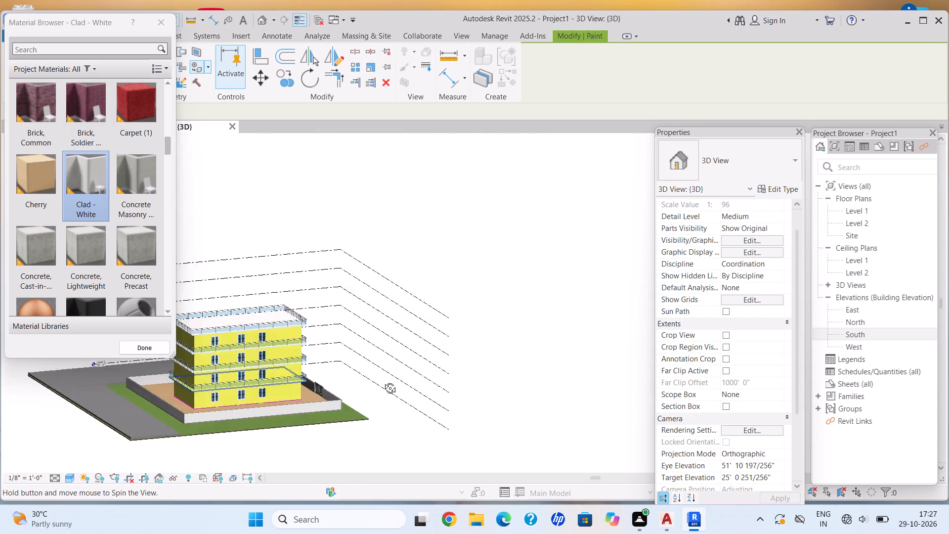
pyautogui.keyDown('shift'); pyautogui.moveTo(383, 381); pyautogui.dragTo(396, 381, button='middle'); pyautogui.keyUp('shift')
pyautogui.keyDown('shift'); pyautogui.middleClick(398, 381); pyautogui.keyUp('shift')
pyautogui.scroll(11, 329, 391)
pyautogui.click(324, 400)
pyautogui.scroll(-3, 372, 387)
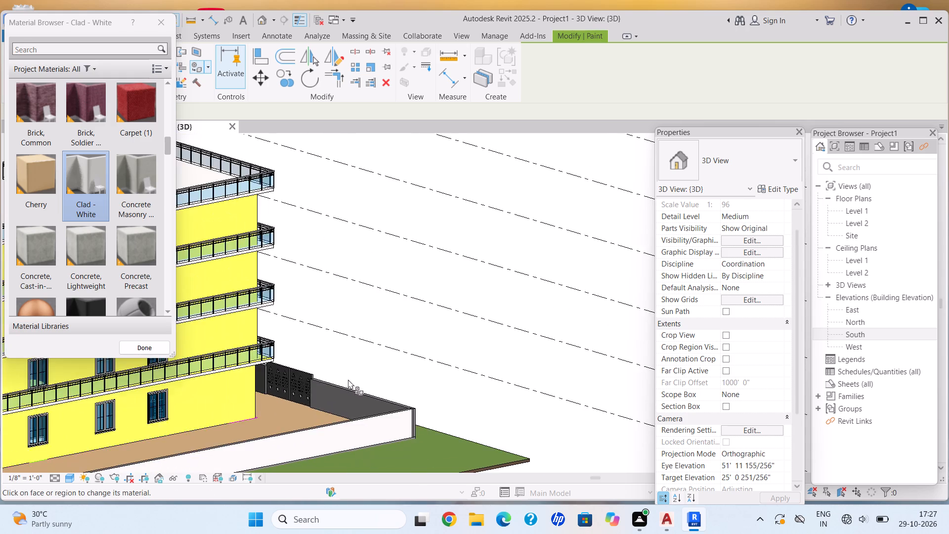
pyautogui.keyDown('shift'); pyautogui.middleClick(339, 374); pyautogui.keyUp('shift')
pyautogui.keyDown('shift'); pyautogui.moveTo(303, 380); pyautogui.dragTo(284, 378, button='middle'); pyautogui.keyUp('shift')
pyautogui.scroll(10, 284, 369)
pyautogui.click(278, 372)
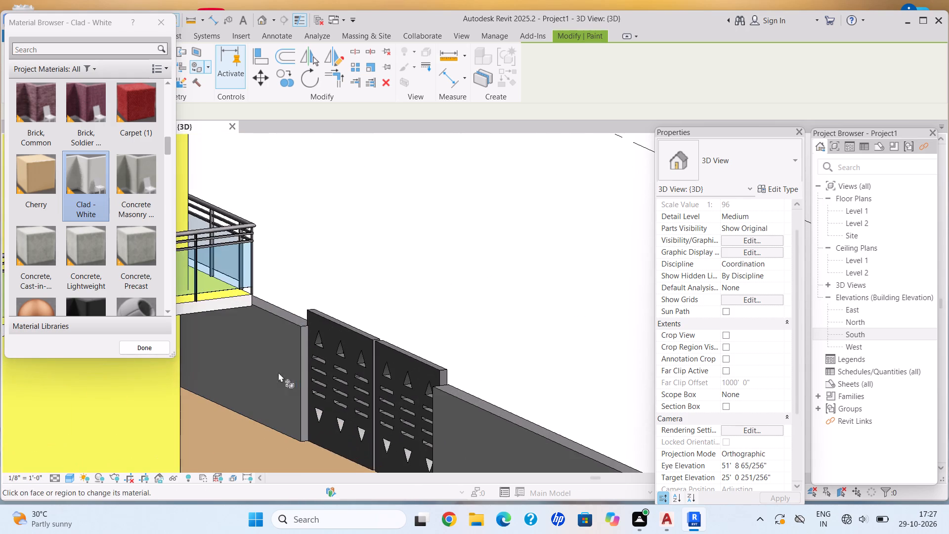
# Paint the outer face of the front boundary wall section between the gate and the grass-side corner with Clad - White.
pyautogui.scroll(-11, 397, 386)
pyautogui.keyDown('shift'); pyautogui.moveTo(460, 392); pyautogui.dragTo(456, 398, button='middle'); pyautogui.keyUp('shift')
pyautogui.keyDown('shift'); pyautogui.moveTo(452, 401); pyautogui.dragTo(368, 408, button='middle'); pyautogui.keyUp('shift')
pyautogui.scroll(-9, 338, 397)
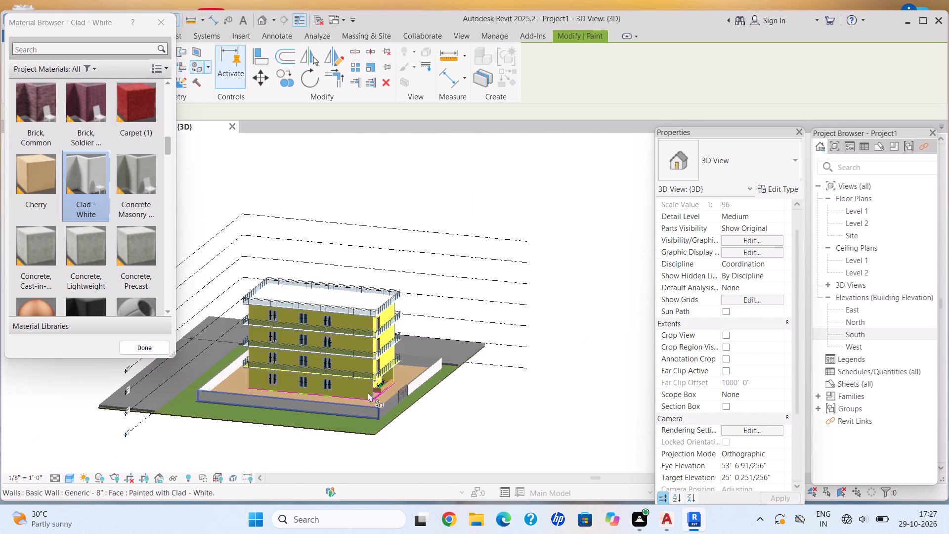
pyautogui.keyDown('shift'); pyautogui.moveTo(470, 386); pyautogui.dragTo(369, 382, button='middle'); pyautogui.keyUp('shift')
pyautogui.scroll(11, 387, 400)
pyautogui.click(357, 406)
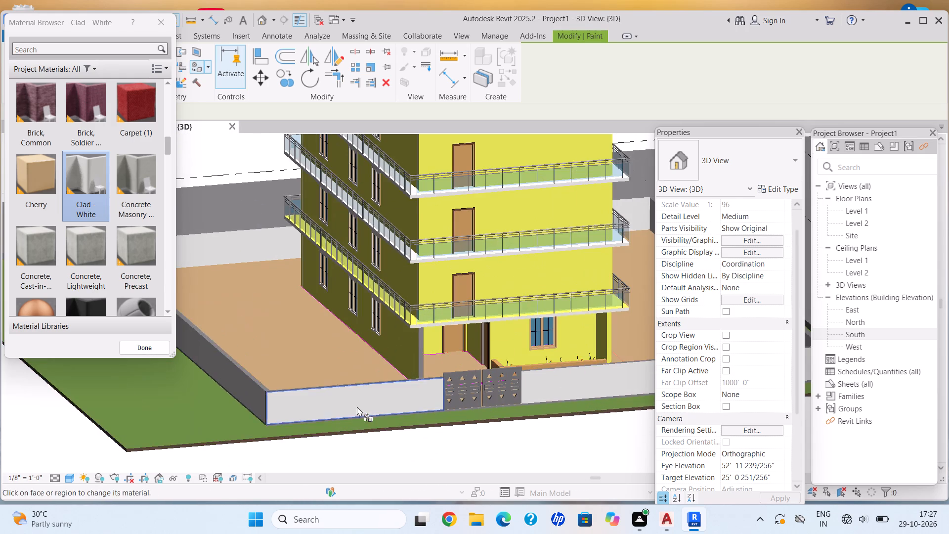
# Paint the boundary wall's end strip and the exposed floor edges at the front grass-side corner with Clad - White.
pyautogui.keyDown('shift'); pyautogui.middleClick(266, 396); pyautogui.keyUp('shift')
pyautogui.keyDown('shift'); pyautogui.moveTo(272, 383); pyautogui.dragTo(369, 372, button='middle'); pyautogui.keyUp('shift')
pyautogui.keyDown('shift'); pyautogui.moveTo(403, 372); pyautogui.dragTo(417, 370, button='middle'); pyautogui.keyUp('shift')
pyautogui.scroll(10, 313, 455)
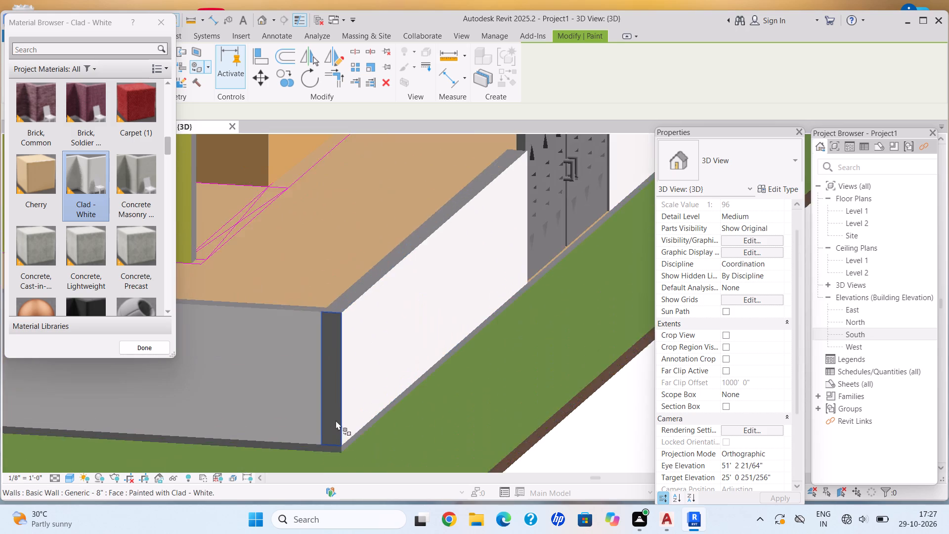
pyautogui.scroll(6, 336, 420)
pyautogui.click(337, 419)
pyautogui.scroll(-7, 351, 424)
pyautogui.scroll(-6, 422, 405)
pyautogui.moveTo(433, 403); pyautogui.dragTo(387, 401, button='middle')
pyautogui.keyDown('shift'); pyautogui.scroll(18, 391, 408); pyautogui.keyUp('shift')
pyautogui.click(309, 421)
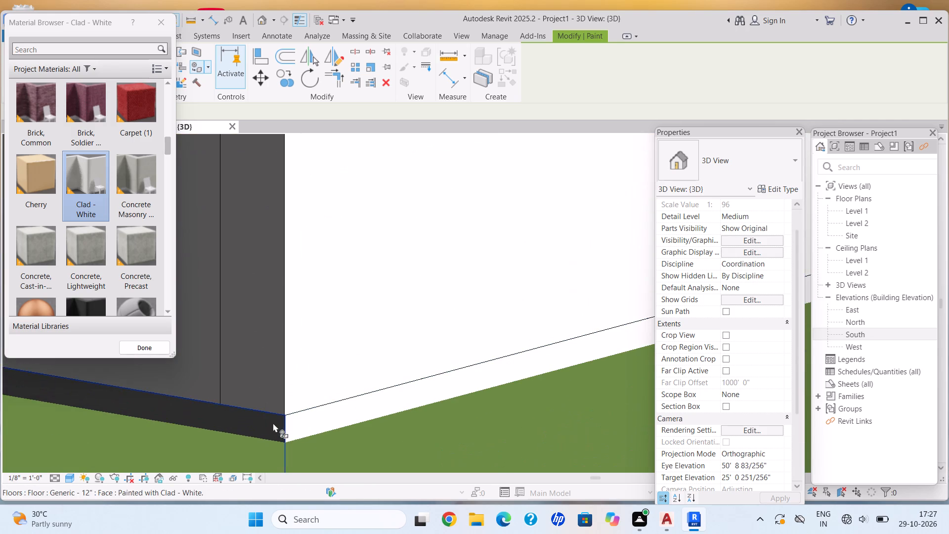
pyautogui.click(273, 423)
pyautogui.scroll(-20, 342, 429)
pyautogui.scroll(-1, 342, 429)
# Paint the exposed floor edge under the boundary wall at the front road-side corner with Clad - White.
pyautogui.scroll(1, 492, 377)
pyautogui.moveTo(452, 379); pyautogui.dragTo(216, 410, button='middle')
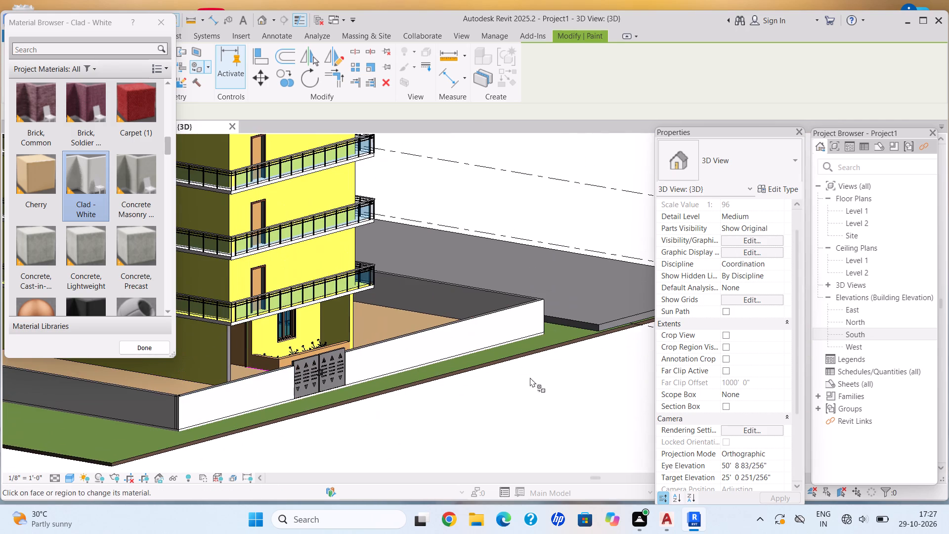
pyautogui.keyDown('shift'); pyautogui.scroll(-1, 285, 402); pyautogui.keyUp('shift')
pyautogui.keyDown('shift'); pyautogui.moveTo(494, 360); pyautogui.dragTo(372, 364, button='middle'); pyautogui.keyUp('shift')
pyautogui.moveTo(461, 385); pyautogui.dragTo(450, 380, button='middle')
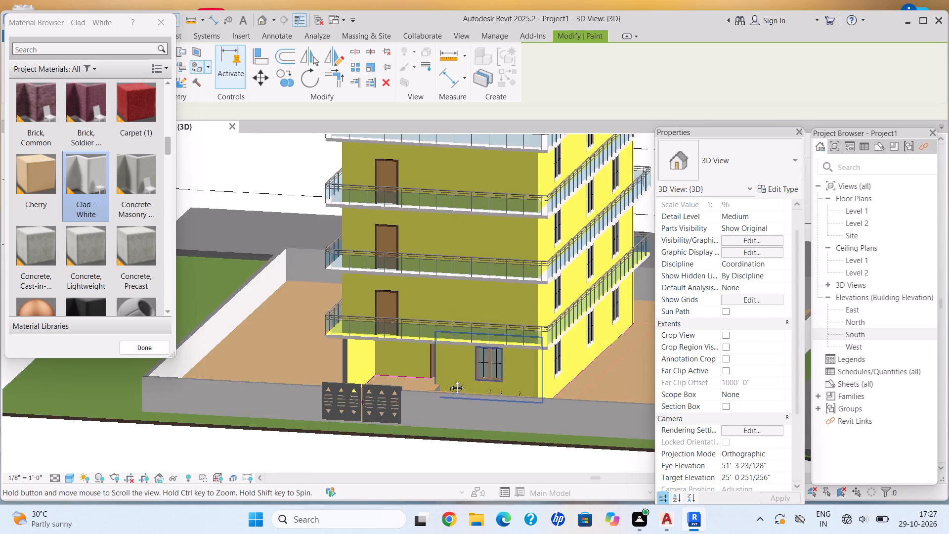
pyautogui.moveTo(450, 380); pyautogui.dragTo(318, 353, button='middle')
pyautogui.scroll(1, 497, 387)
pyautogui.moveTo(482, 381); pyautogui.dragTo(381, 346, button='middle')
pyautogui.keyDown('shift'); pyautogui.middleClick(381, 345); pyautogui.keyUp('shift')
pyautogui.keyDown('shift'); pyautogui.moveTo(380, 339); pyautogui.dragTo(383, 334, button='middle'); pyautogui.keyUp('shift')
pyautogui.scroll(10, 457, 376)
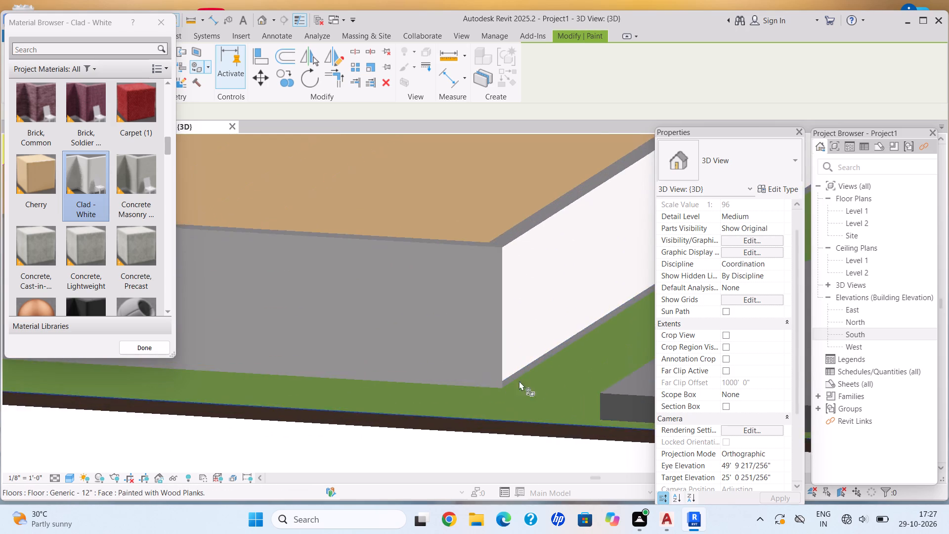
pyautogui.scroll(5, 519, 381)
pyautogui.click(497, 370)
pyautogui.scroll(-20, 531, 417)
pyautogui.scroll(-2, 531, 417)
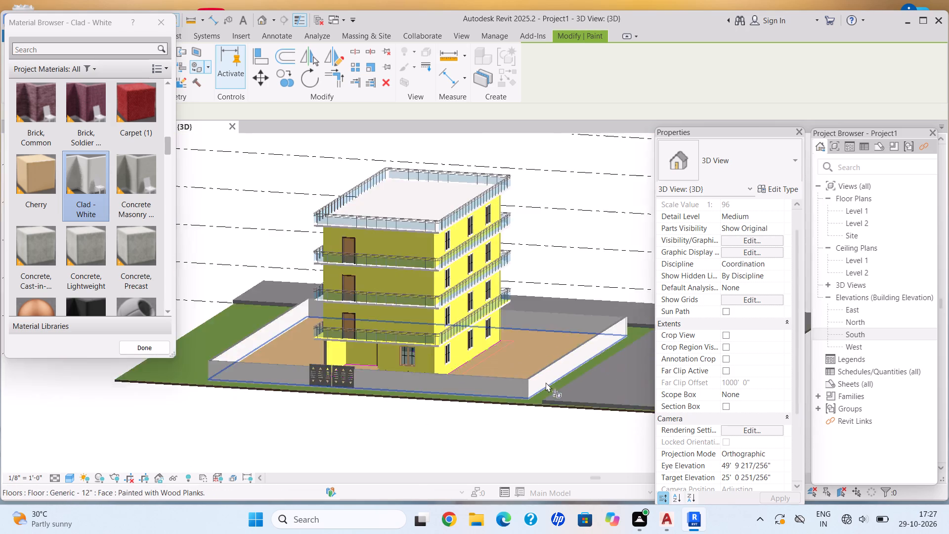
# Paint the exposed floor edge under the boundary wall at the rear road-side corner with Clad - White.
pyautogui.scroll(-2, 546, 382)
pyautogui.keyDown('shift'); pyautogui.moveTo(561, 364); pyautogui.dragTo(391, 378, button='middle'); pyautogui.keyUp('shift')
pyautogui.moveTo(464, 406); pyautogui.dragTo(459, 382, button='middle')
pyautogui.scroll(8, 514, 409)
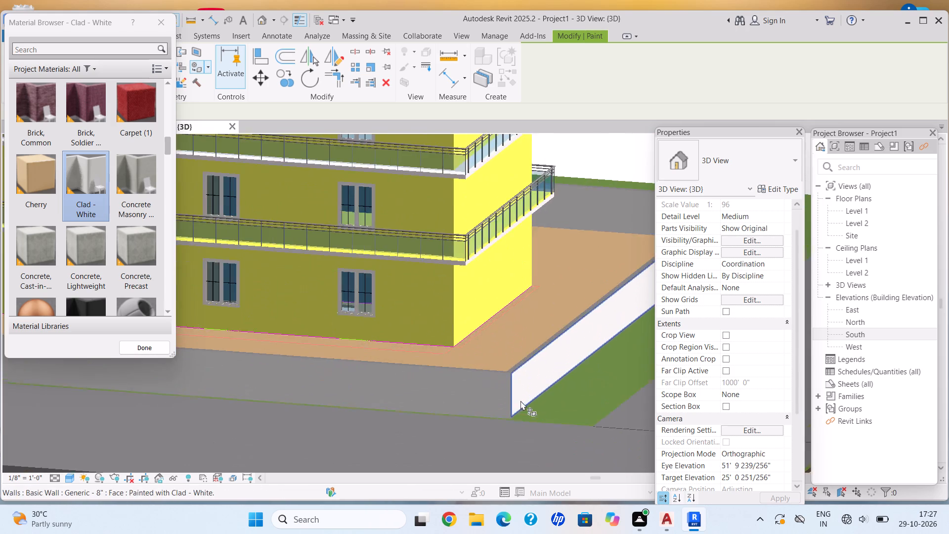
pyautogui.scroll(17, 520, 400)
pyautogui.click(501, 419)
pyautogui.scroll(-13, 507, 423)
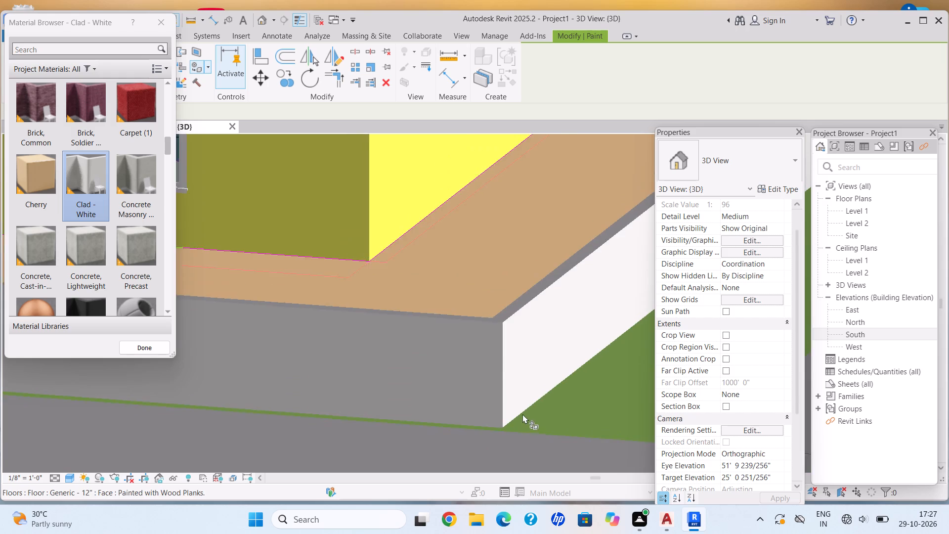
# Paint the exposed floor edge under the boundary wall at the rear grass-side corner with Clad - White.
pyautogui.scroll(-9, 522, 414)
pyautogui.moveTo(563, 393); pyautogui.dragTo(405, 411, button='middle')
pyautogui.scroll(1, 328, 426)
pyautogui.moveTo(352, 413); pyautogui.dragTo(625, 444, button='middle')
pyautogui.keyDown('shift'); pyautogui.moveTo(582, 431); pyautogui.dragTo(558, 411, button='middle'); pyautogui.keyUp('shift')
pyautogui.scroll(13, 499, 429)
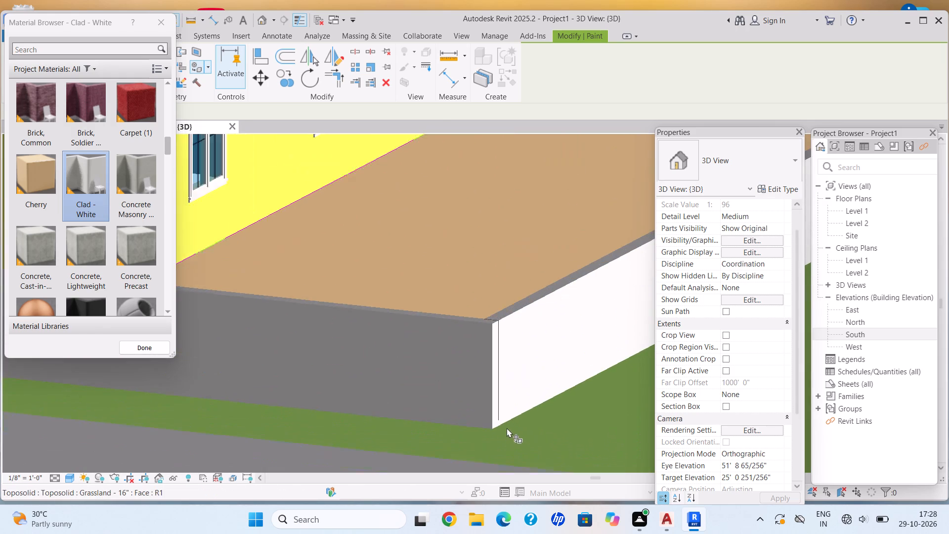
pyautogui.scroll(7, 507, 428)
pyautogui.click(489, 419)
pyautogui.scroll(-6, 508, 444)
pyautogui.scroll(-4, 123, 174)
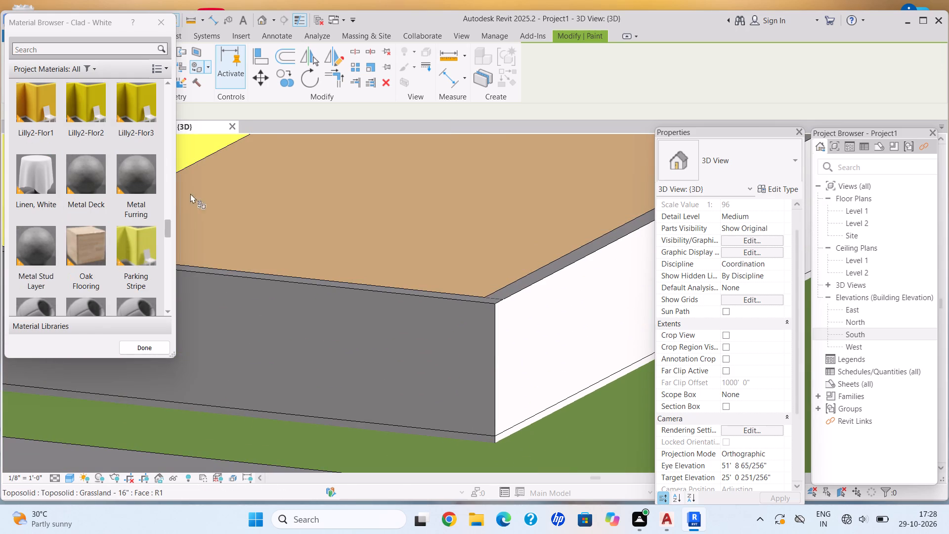
# Review the painted boundary wall from the front of the building and end the Paint command.
pyautogui.scroll(-20, 190, 193)
pyautogui.scroll(-3, 190, 193)
pyautogui.keyDown('shift'); pyautogui.moveTo(440, 257); pyautogui.dragTo(151, 252, button='middle'); pyautogui.keyUp('shift')
pyautogui.keyDown('shift'); pyautogui.scroll(1, 205, 252); pyautogui.keyUp('shift')
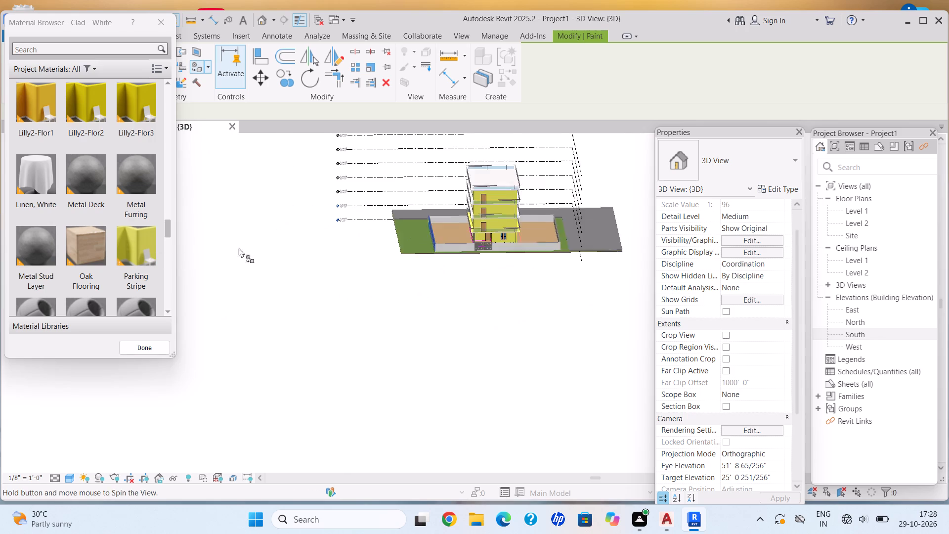
pyautogui.keyDown('shift'); pyautogui.middleClick(495, 223); pyautogui.keyUp('shift')
pyautogui.keyDown('shift'); pyautogui.moveTo(493, 219); pyautogui.dragTo(493, 214, button='middle'); pyautogui.keyUp('shift')
pyautogui.keyDown('shift'); pyautogui.scroll(1, 494, 213); pyautogui.keyUp('shift')
pyautogui.scroll(5, 526, 235)
pyautogui.keyDown('shift'); pyautogui.scroll(1, 518, 225); pyautogui.keyUp('shift')
pyautogui.keyDown('shift'); pyautogui.moveTo(517, 223); pyautogui.dragTo(510, 211, button='middle'); pyautogui.keyUp('shift')
pyautogui.keyDown('shift'); pyautogui.middleClick(510, 210); pyautogui.keyUp('shift')
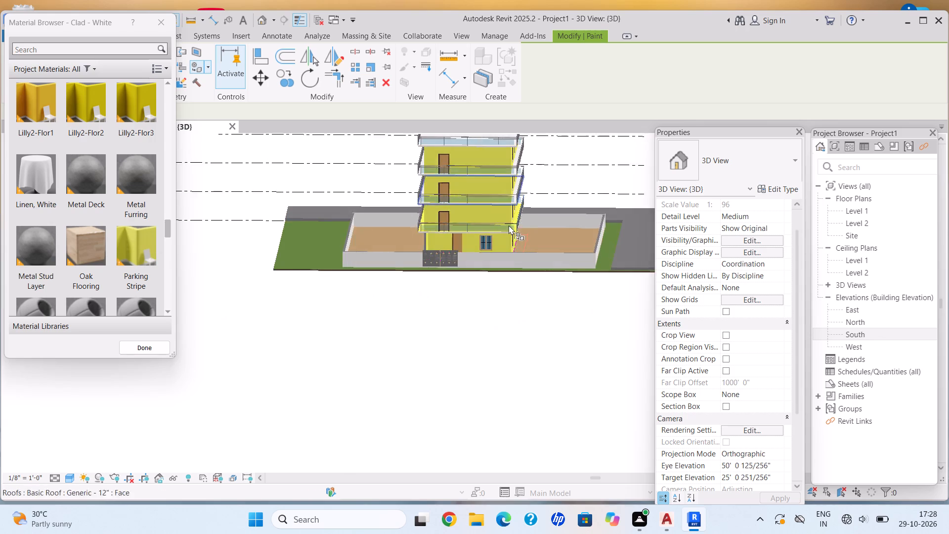
pyautogui.scroll(5, 508, 226)
pyautogui.moveTo(473, 246); pyautogui.dragTo(418, 284, button='middle')
pyautogui.press('Escape')
pyautogui.press('Escape')
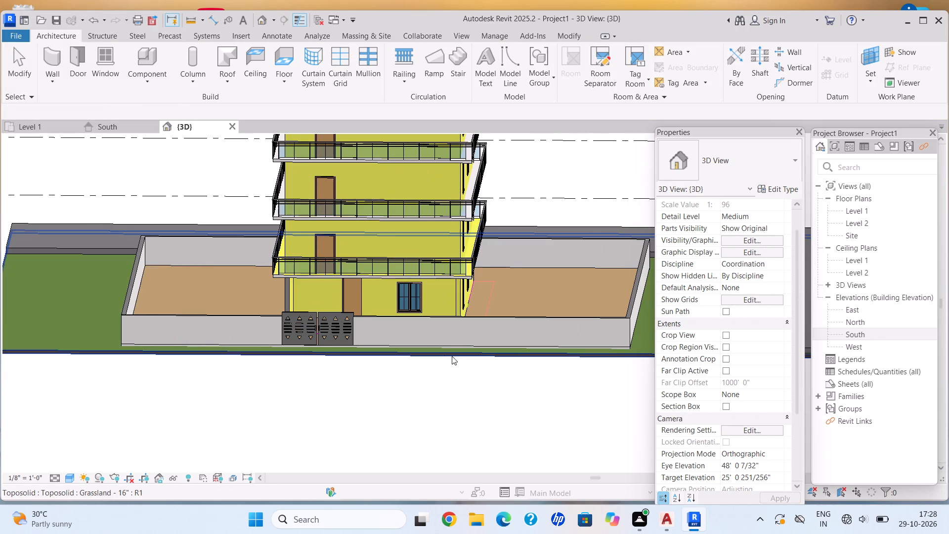
# Start a wall reveal and set its type profile to Reveal-Brick Course : 1 Brick.
pyautogui.moveTo(455, 353); pyautogui.dragTo(463, 329, button='middle')
pyautogui.keyDown('shift'); pyautogui.middleClick(463, 327); pyautogui.keyUp('shift')
pyautogui.click(49, 77)
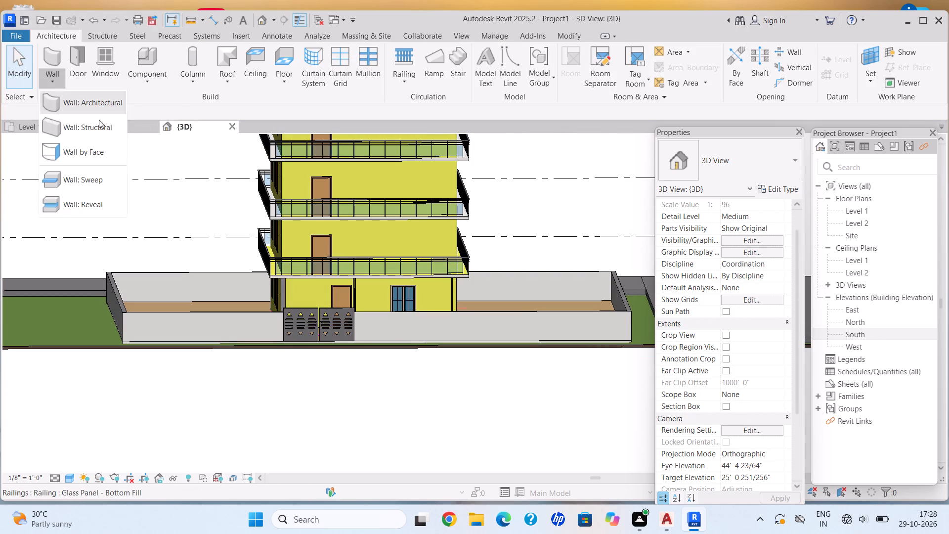
pyautogui.click(97, 204)
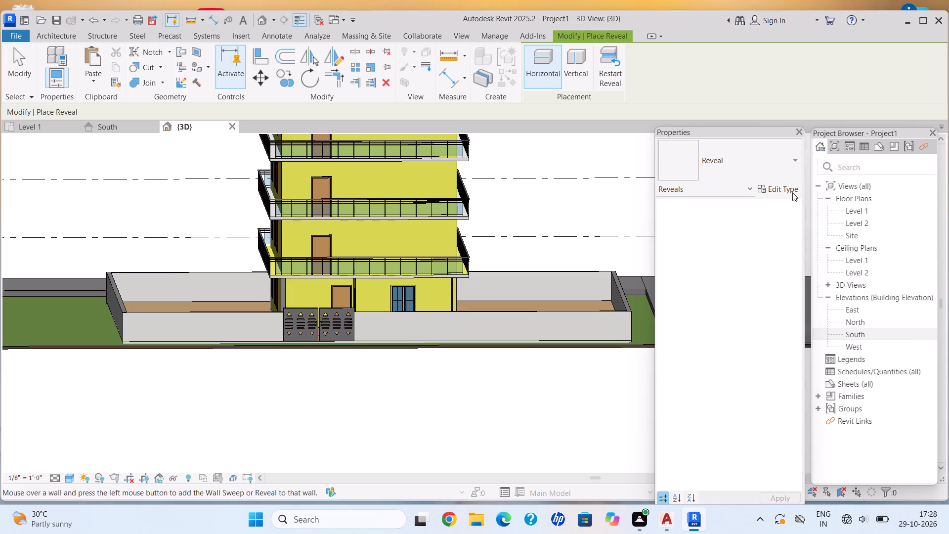
pyautogui.click(792, 192)
pyautogui.click(926, 216)
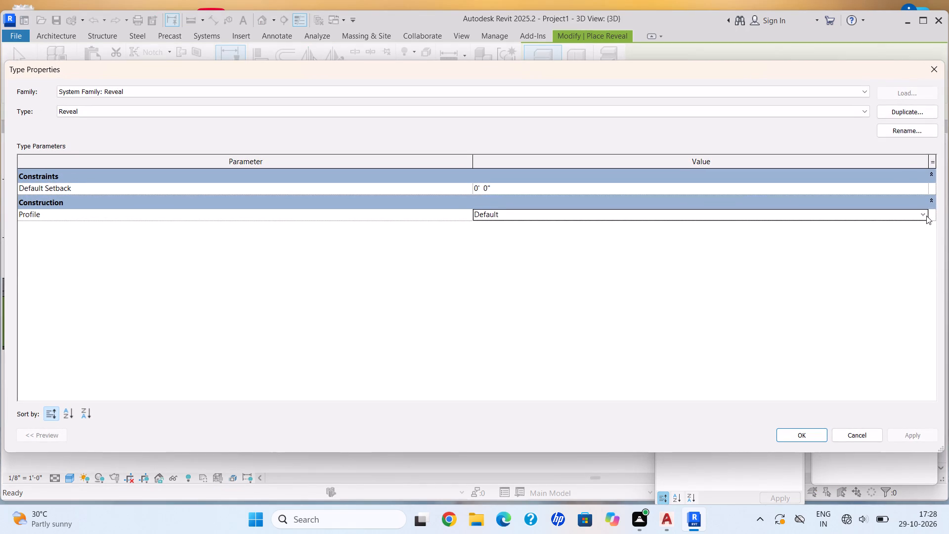
pyautogui.click(572, 244)
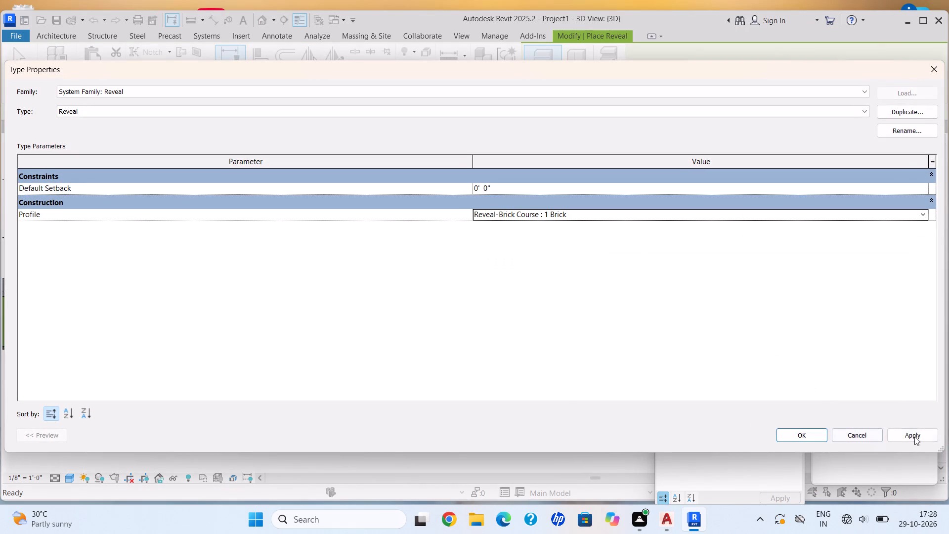
pyautogui.click(915, 437)
pyautogui.click(804, 433)
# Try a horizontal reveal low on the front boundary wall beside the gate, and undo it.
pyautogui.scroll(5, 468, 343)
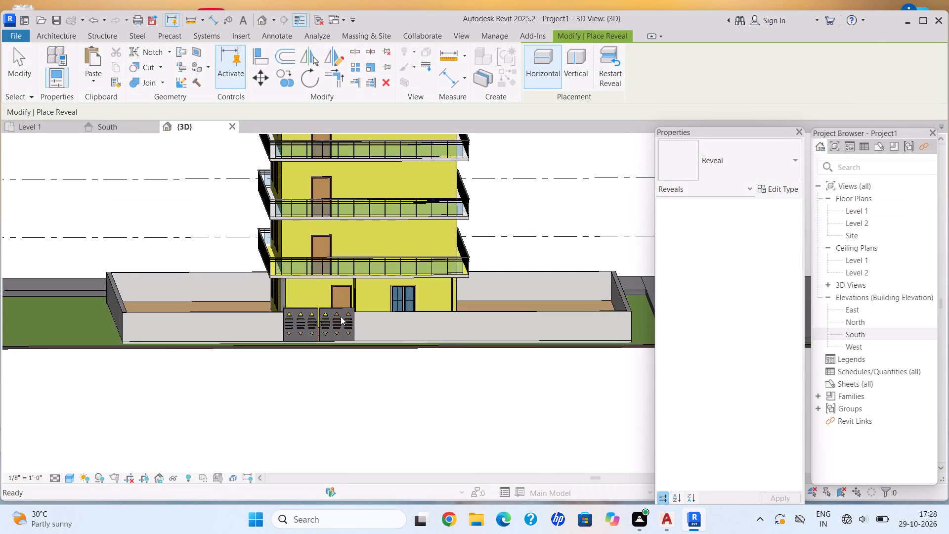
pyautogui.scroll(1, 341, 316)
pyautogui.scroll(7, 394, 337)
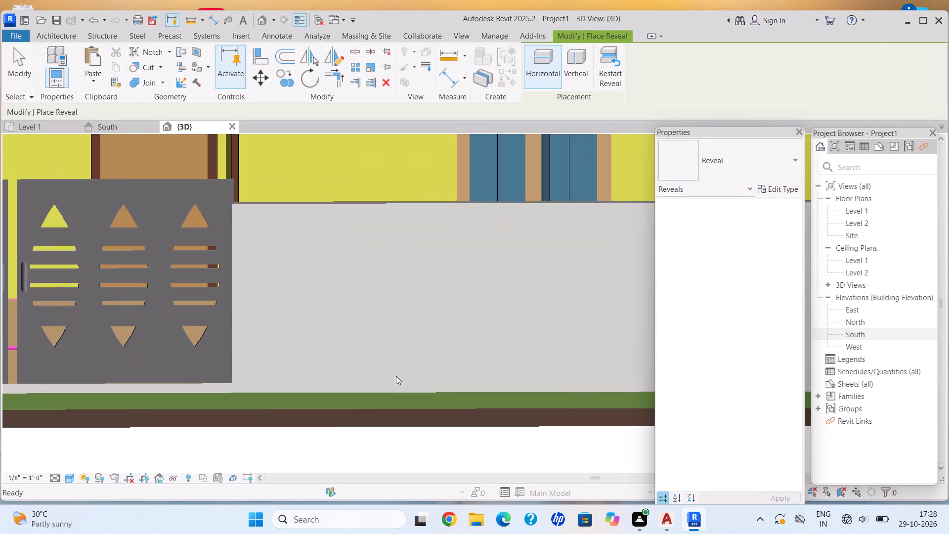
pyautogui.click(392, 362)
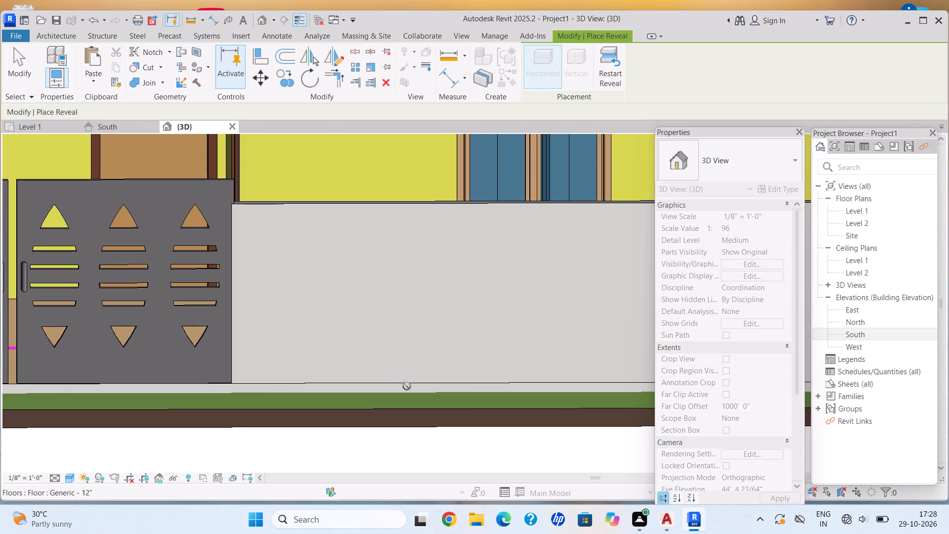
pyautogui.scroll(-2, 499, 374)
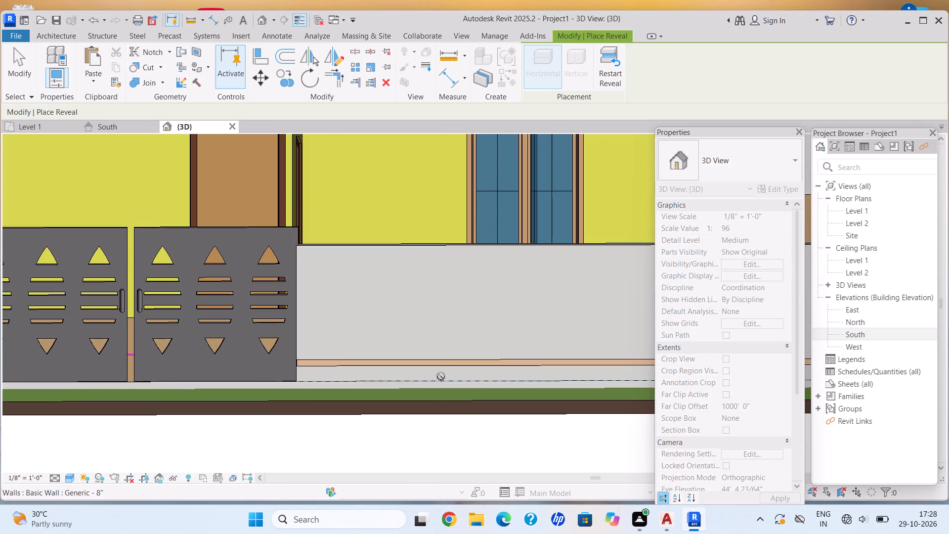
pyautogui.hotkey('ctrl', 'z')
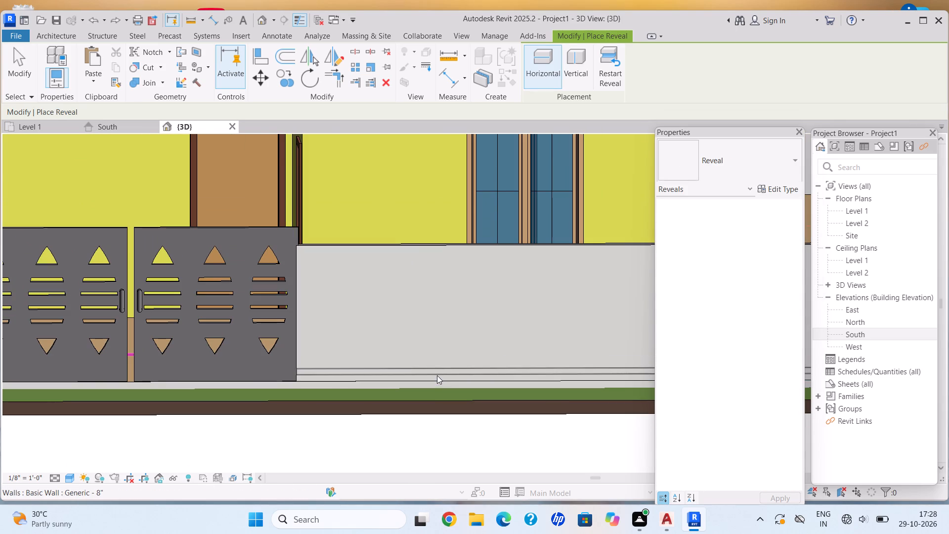
# Place the horizontal reveal along the base of the front boundary wall beside the gate and continue it along the road-side wall.
pyautogui.scroll(8, 435, 378)
pyautogui.click(435, 383)
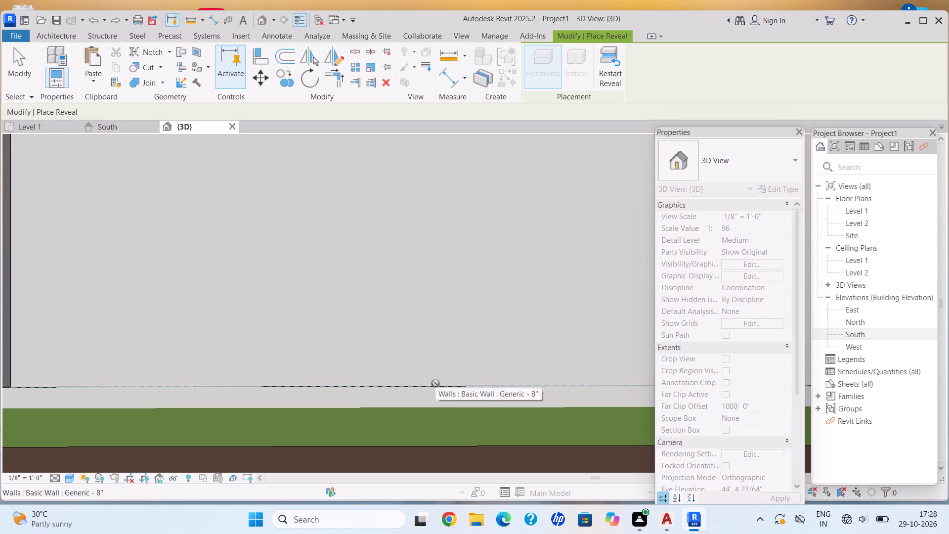
pyautogui.scroll(-11, 486, 389)
pyautogui.keyDown('shift'); pyautogui.moveTo(482, 392); pyautogui.dragTo(354, 373, button='middle'); pyautogui.keyUp('shift')
pyautogui.keyDown('shift'); pyautogui.middleClick(354, 373); pyautogui.keyUp('shift')
pyautogui.moveTo(401, 373); pyautogui.dragTo(346, 335, button='middle')
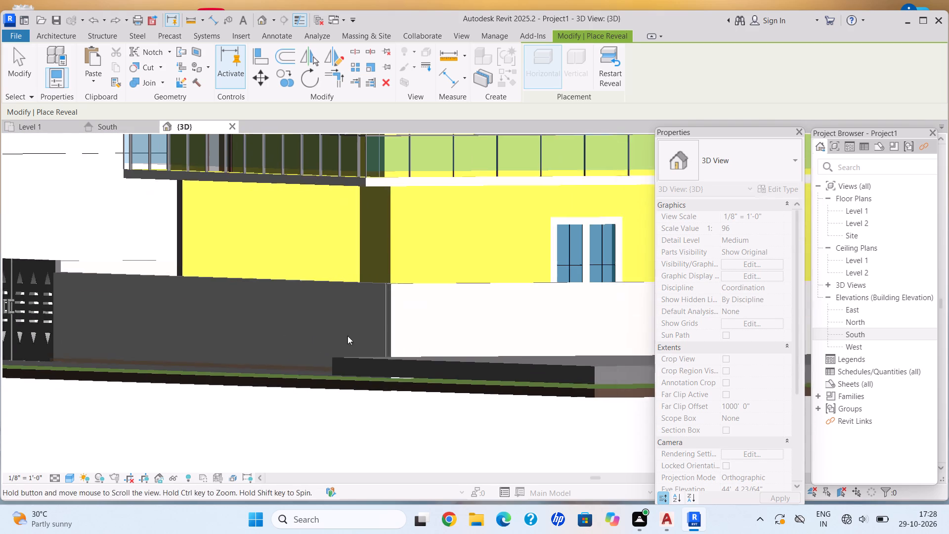
pyautogui.keyDown('shift'); pyautogui.moveTo(417, 351); pyautogui.dragTo(422, 406, button='middle'); pyautogui.keyUp('shift')
pyautogui.moveTo(414, 372); pyautogui.dragTo(353, 150, button='middle')
pyautogui.middleClick(379, 280)
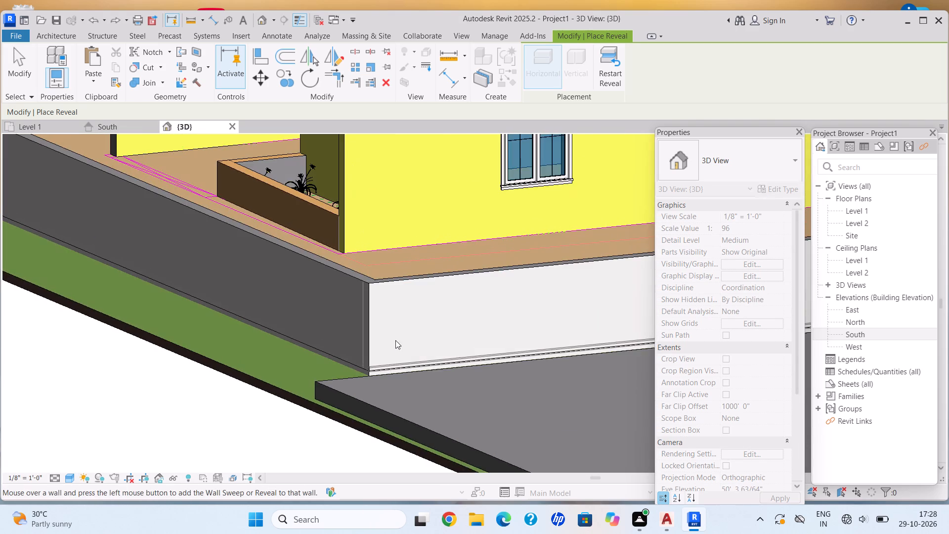
pyautogui.scroll(1, 395, 348)
pyautogui.click(398, 360)
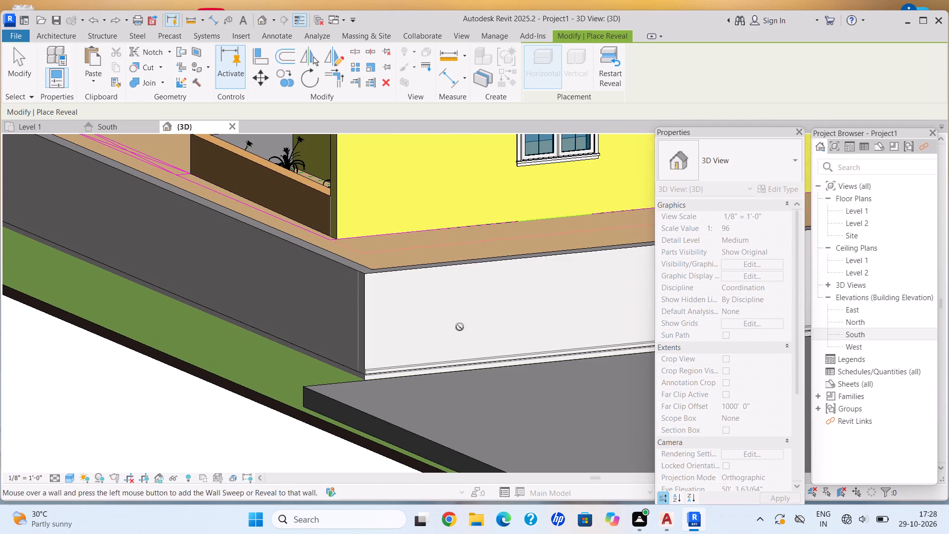
# Continue the horizontal reveal along the base of the rear boundary wall.
pyautogui.keyDown('shift'); pyautogui.moveTo(494, 319); pyautogui.dragTo(383, 305, button='middle'); pyautogui.keyUp('shift')
pyautogui.keyDown('shift'); pyautogui.scroll(-1, 383, 305); pyautogui.keyUp('shift')
pyautogui.scroll(-1, 408, 310)
pyautogui.moveTo(397, 280); pyautogui.dragTo(367, 179, button='middle')
pyautogui.scroll(3, 401, 318)
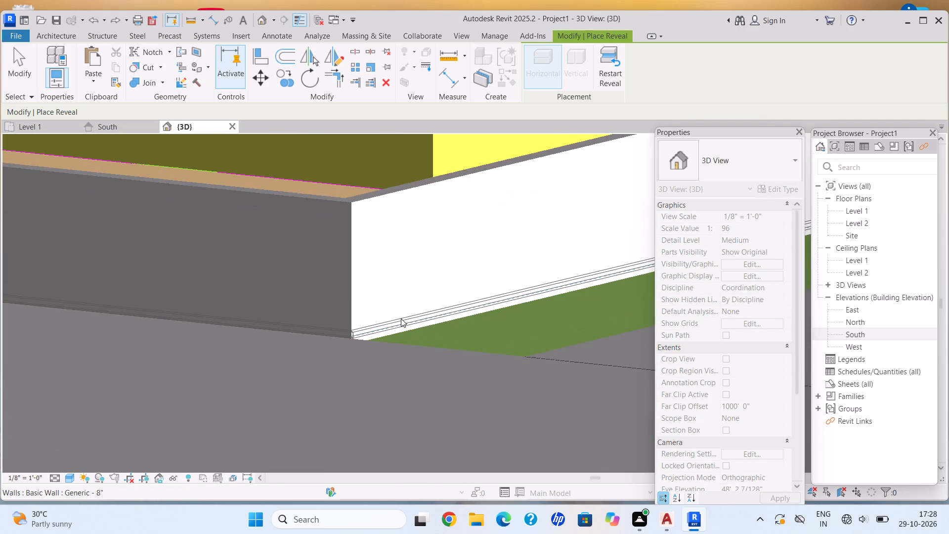
pyautogui.click(400, 318)
# Try to continue the horizontal reveal along the base of the grass-side boundary wall.
pyautogui.scroll(-13, 494, 301)
pyautogui.keyDown('shift'); pyautogui.moveTo(483, 273); pyautogui.dragTo(324, 308, button='middle'); pyautogui.keyUp('shift')
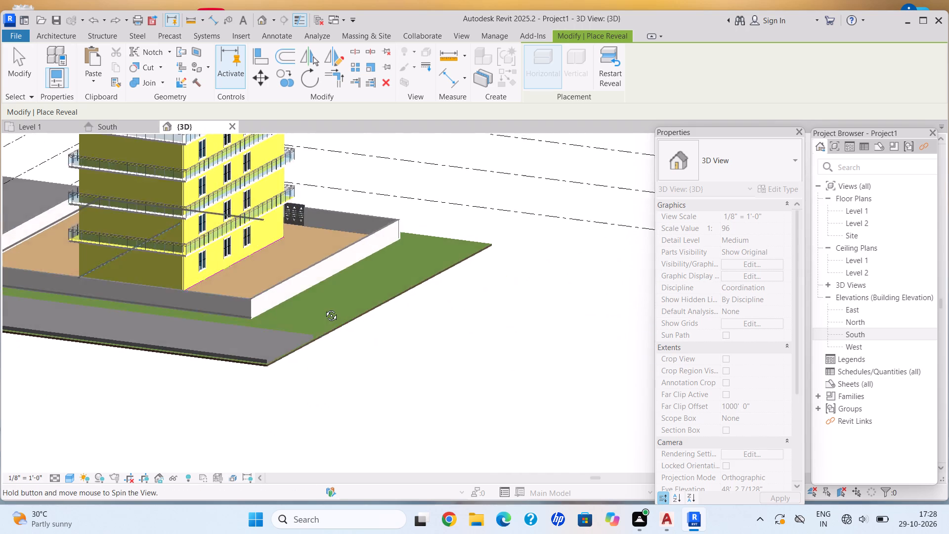
pyautogui.keyDown('shift'); pyautogui.moveTo(324, 308); pyautogui.dragTo(322, 308, button='middle'); pyautogui.keyUp('shift')
pyautogui.scroll(13, 204, 307)
pyautogui.click(260, 322)
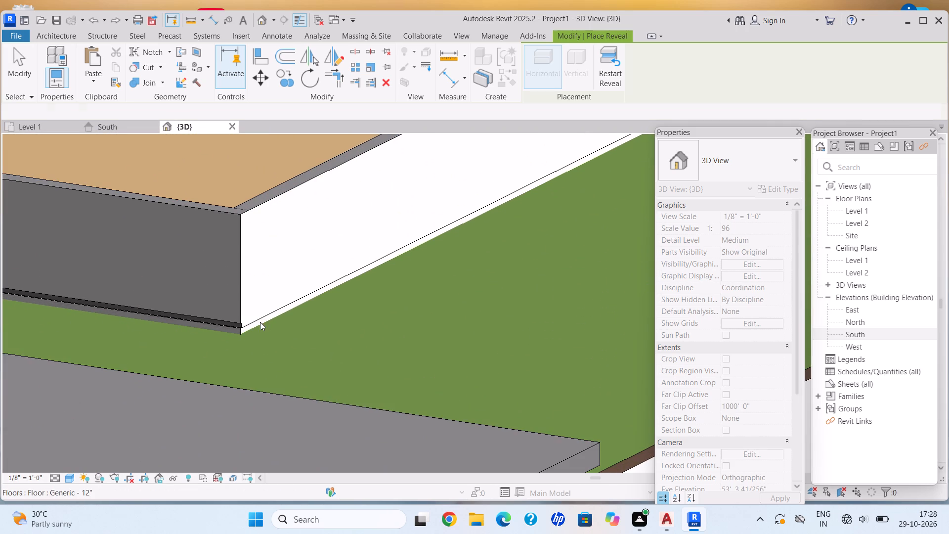
pyautogui.scroll(6, 277, 315)
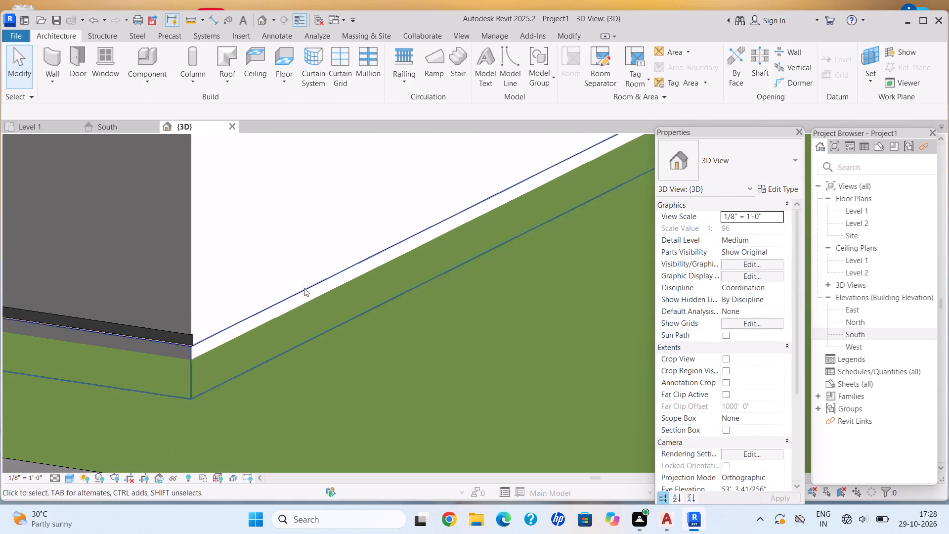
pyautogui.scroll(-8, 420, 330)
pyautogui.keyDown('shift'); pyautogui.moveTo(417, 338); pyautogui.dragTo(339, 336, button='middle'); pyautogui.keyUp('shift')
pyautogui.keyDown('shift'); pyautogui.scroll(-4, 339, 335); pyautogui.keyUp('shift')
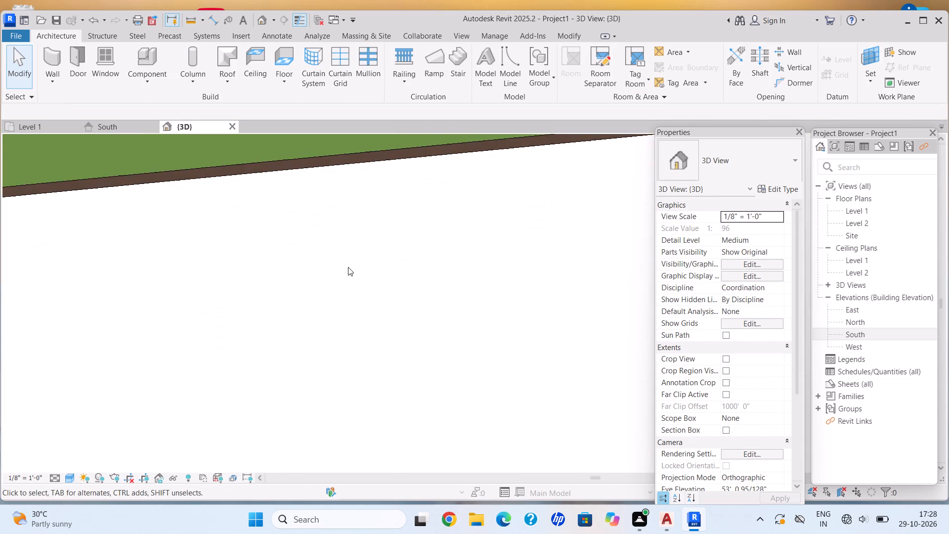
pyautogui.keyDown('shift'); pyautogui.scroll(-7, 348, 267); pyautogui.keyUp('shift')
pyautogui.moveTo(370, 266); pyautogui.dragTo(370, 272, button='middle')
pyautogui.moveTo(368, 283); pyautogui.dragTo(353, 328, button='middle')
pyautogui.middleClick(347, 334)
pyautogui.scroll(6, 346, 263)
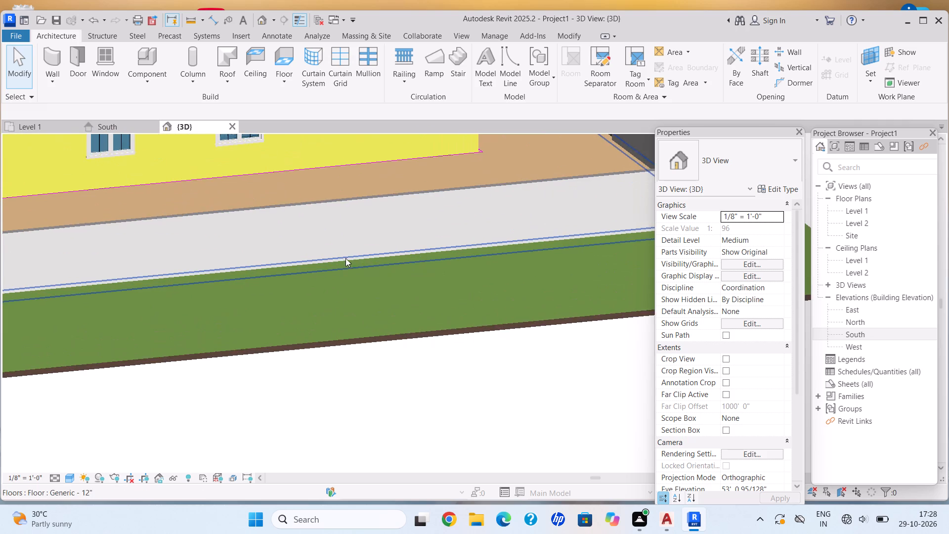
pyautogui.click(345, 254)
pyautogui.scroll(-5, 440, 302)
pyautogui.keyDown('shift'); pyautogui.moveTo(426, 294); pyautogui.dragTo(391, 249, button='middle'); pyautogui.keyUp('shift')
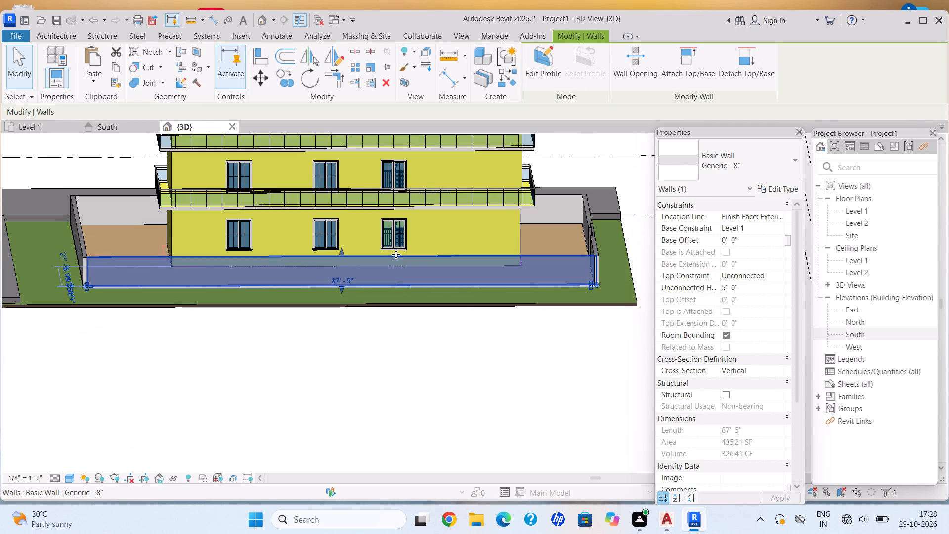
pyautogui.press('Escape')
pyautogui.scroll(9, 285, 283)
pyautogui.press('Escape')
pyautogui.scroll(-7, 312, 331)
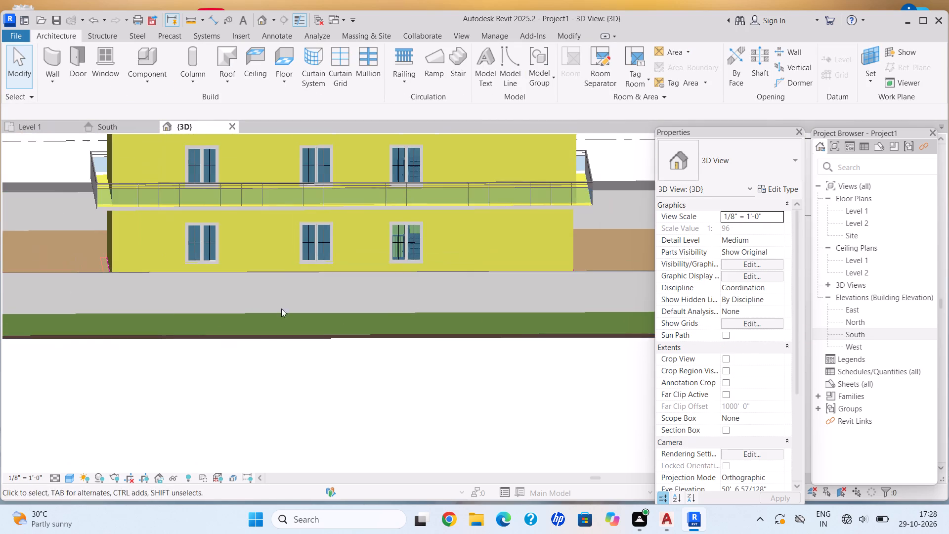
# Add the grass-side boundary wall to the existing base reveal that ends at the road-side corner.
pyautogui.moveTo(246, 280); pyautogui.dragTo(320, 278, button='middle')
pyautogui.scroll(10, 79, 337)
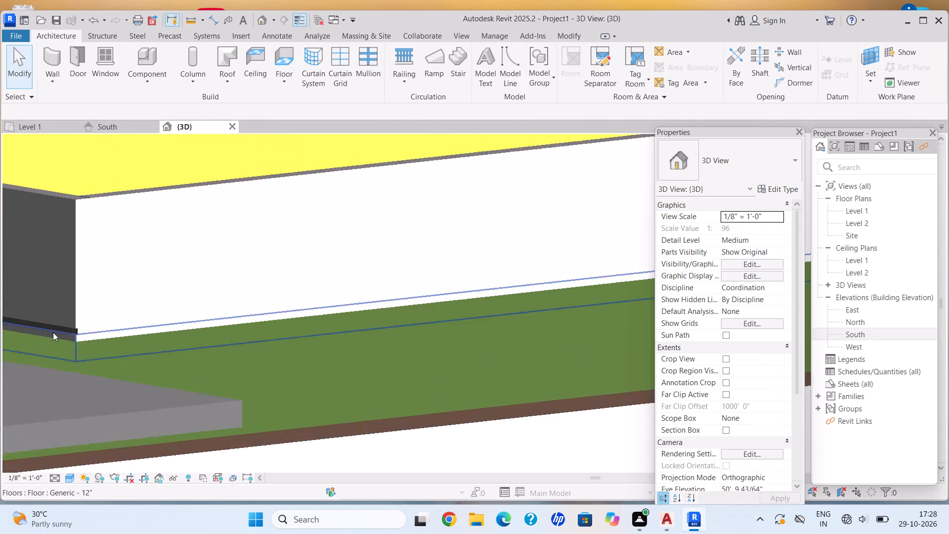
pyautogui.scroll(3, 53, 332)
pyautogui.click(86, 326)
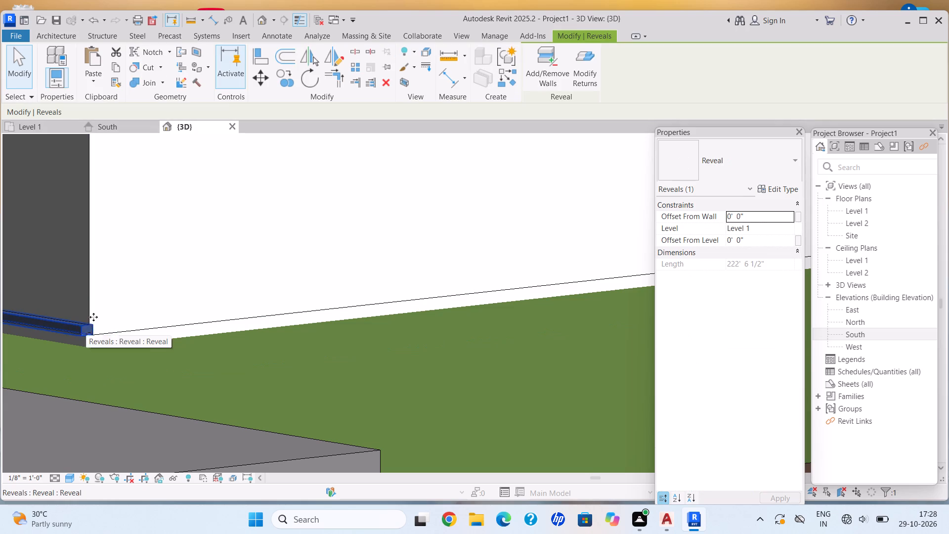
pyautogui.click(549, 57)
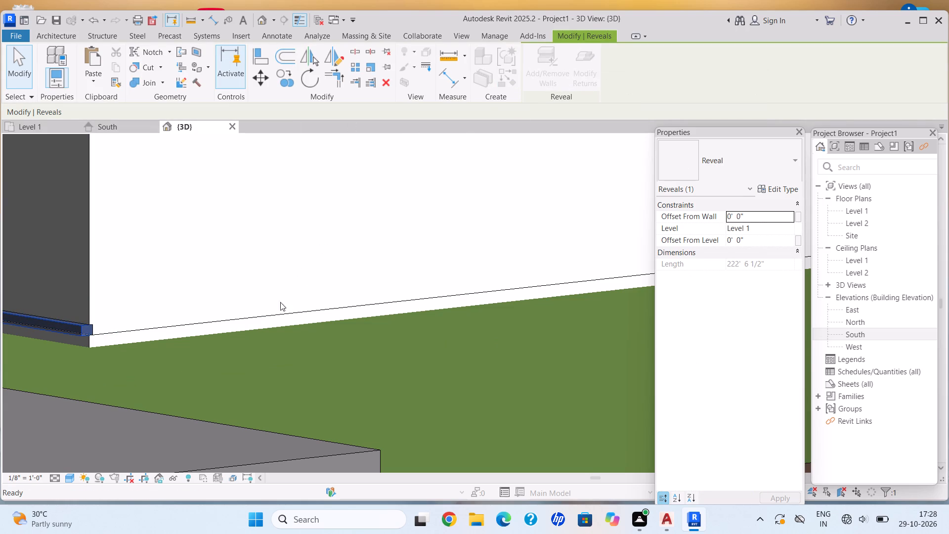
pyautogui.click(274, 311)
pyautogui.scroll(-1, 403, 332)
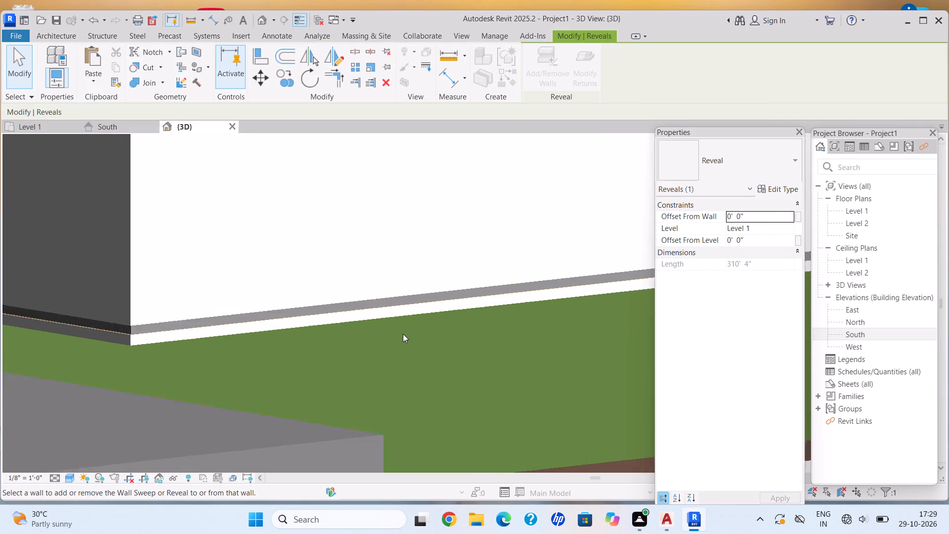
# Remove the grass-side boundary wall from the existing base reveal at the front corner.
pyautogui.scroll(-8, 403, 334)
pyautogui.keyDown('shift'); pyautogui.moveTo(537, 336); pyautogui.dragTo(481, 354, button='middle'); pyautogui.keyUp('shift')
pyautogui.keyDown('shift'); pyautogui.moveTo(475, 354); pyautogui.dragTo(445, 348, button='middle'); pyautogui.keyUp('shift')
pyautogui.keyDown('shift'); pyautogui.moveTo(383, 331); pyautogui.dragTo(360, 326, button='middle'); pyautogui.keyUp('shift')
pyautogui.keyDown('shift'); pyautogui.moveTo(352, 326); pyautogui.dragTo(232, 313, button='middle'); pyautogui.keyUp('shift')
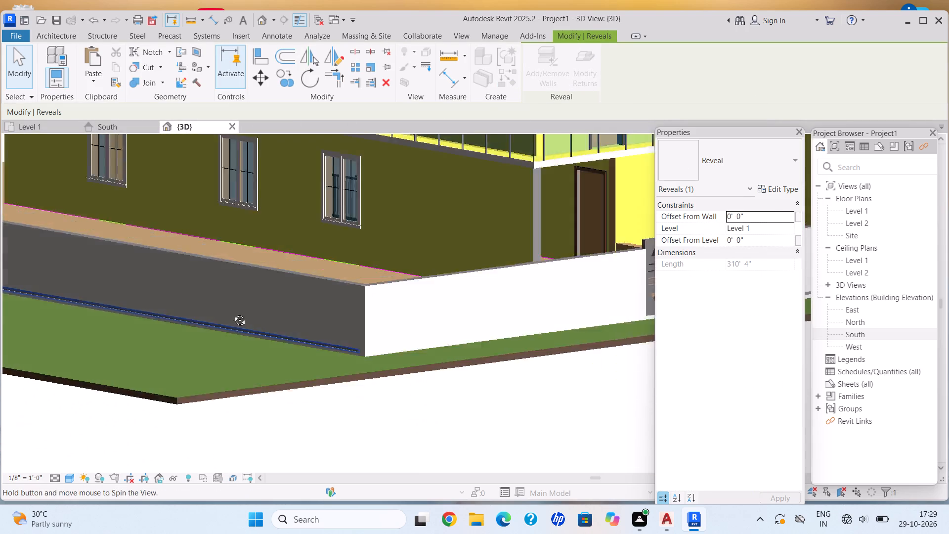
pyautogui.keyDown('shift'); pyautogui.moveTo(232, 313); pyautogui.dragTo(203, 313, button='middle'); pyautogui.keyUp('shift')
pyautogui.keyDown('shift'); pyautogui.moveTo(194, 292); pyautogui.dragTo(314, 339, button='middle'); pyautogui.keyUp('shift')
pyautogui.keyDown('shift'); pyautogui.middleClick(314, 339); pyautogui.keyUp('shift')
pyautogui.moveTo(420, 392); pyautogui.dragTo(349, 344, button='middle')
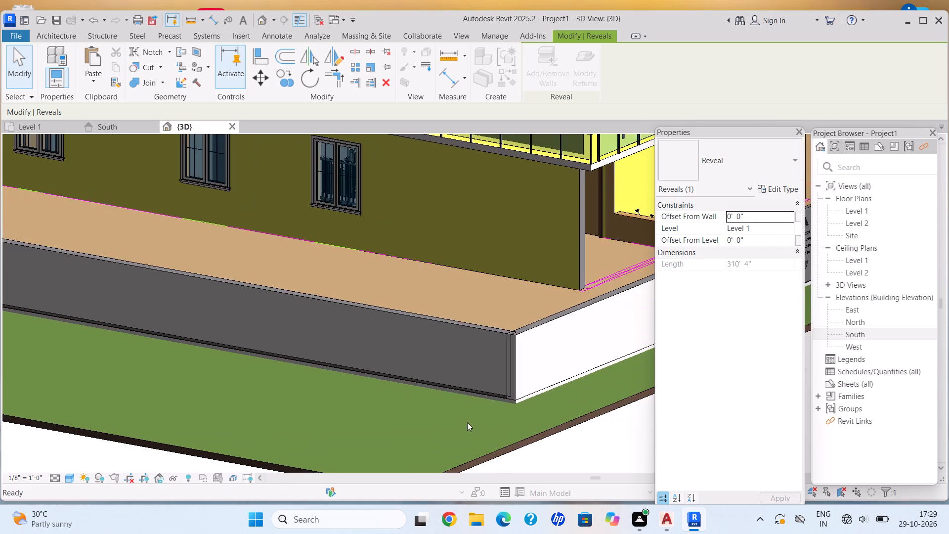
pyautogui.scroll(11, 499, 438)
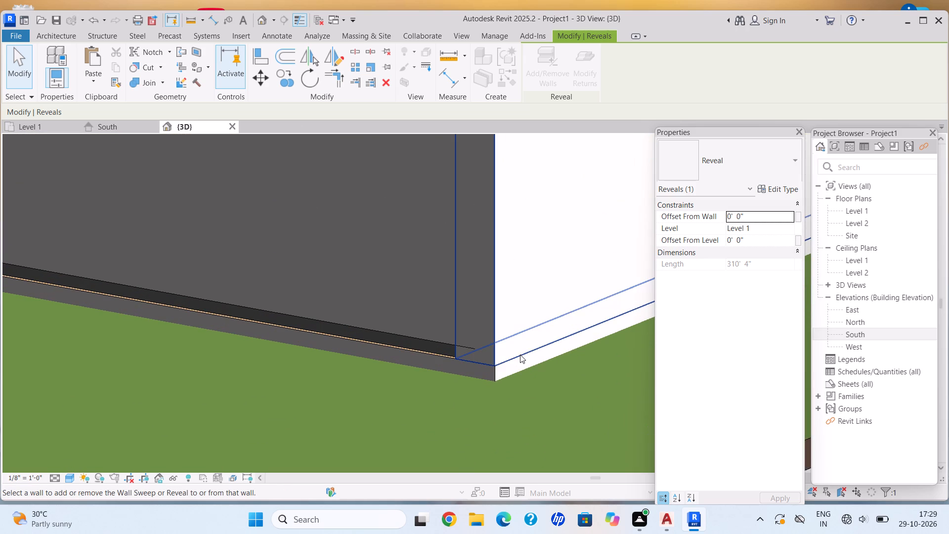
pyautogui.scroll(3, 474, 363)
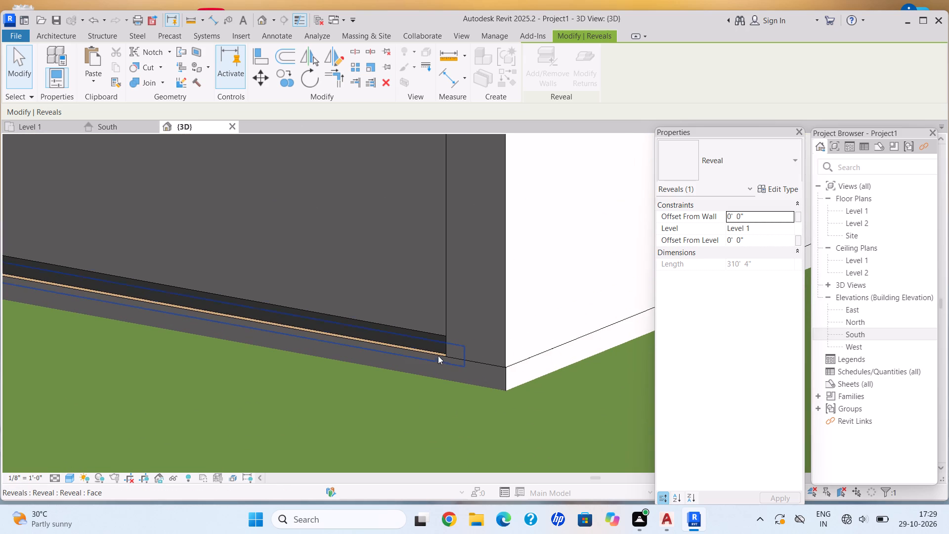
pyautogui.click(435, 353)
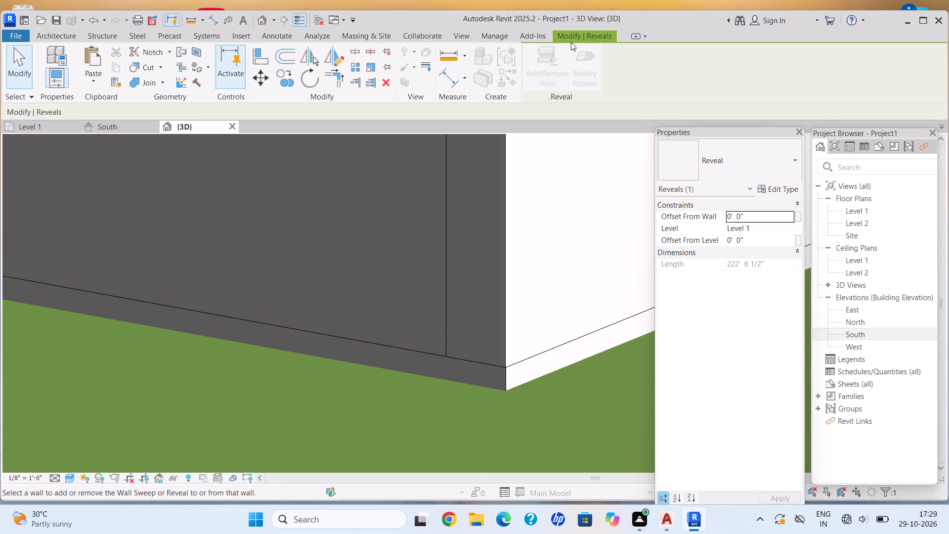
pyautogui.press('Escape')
# Examine the base of the compound wall around the grass-side wall's front and road-side corners.
pyautogui.scroll(-13, 479, 376)
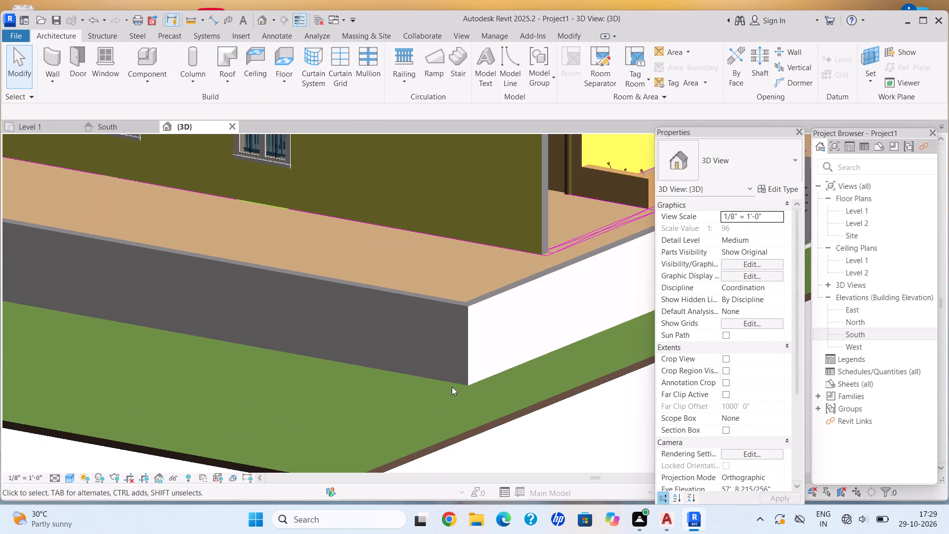
pyautogui.scroll(-10, 506, 376)
pyautogui.keyDown('shift'); pyautogui.moveTo(508, 378); pyautogui.dragTo(479, 363, button='middle'); pyautogui.keyUp('shift')
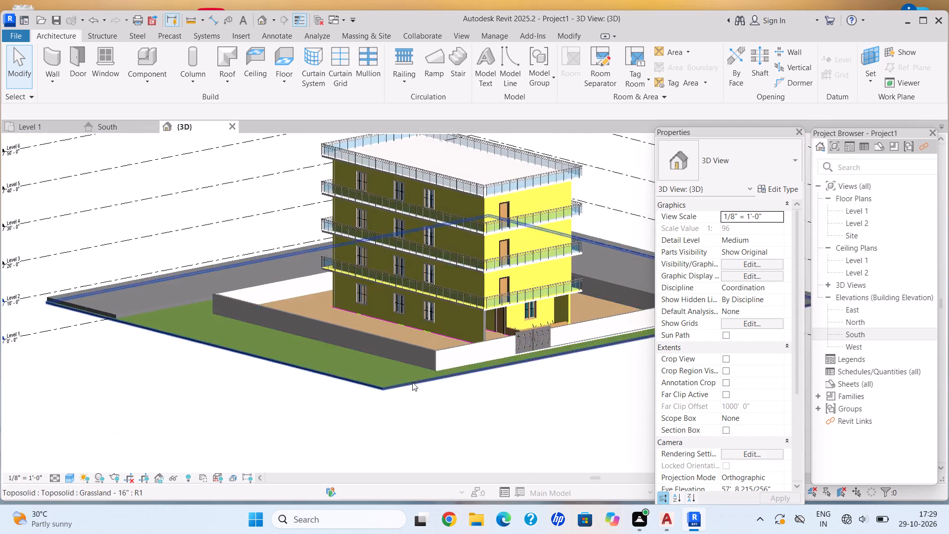
pyautogui.scroll(10, 408, 375)
pyautogui.press('Escape')
pyautogui.scroll(5, 482, 334)
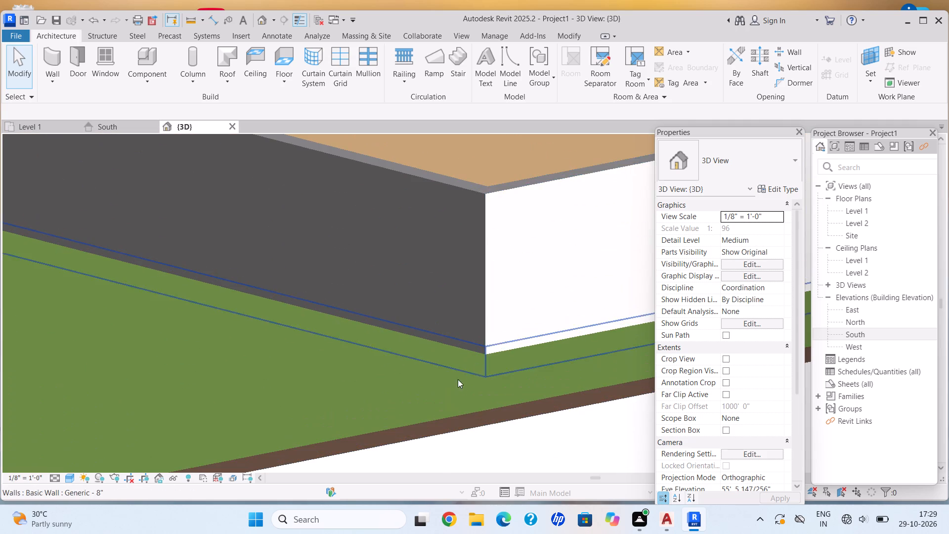
pyautogui.scroll(-13, 412, 410)
pyautogui.press('Escape')
pyautogui.keyDown('shift'); pyautogui.moveTo(372, 360); pyautogui.dragTo(436, 333, button='middle'); pyautogui.keyUp('shift')
pyautogui.keyDown('shift'); pyautogui.moveTo(499, 366); pyautogui.dragTo(646, 379, button='middle'); pyautogui.keyUp('shift')
pyautogui.keyDown('shift'); pyautogui.moveTo(653, 379); pyautogui.dragTo(695, 381, button='middle'); pyautogui.keyUp('shift')
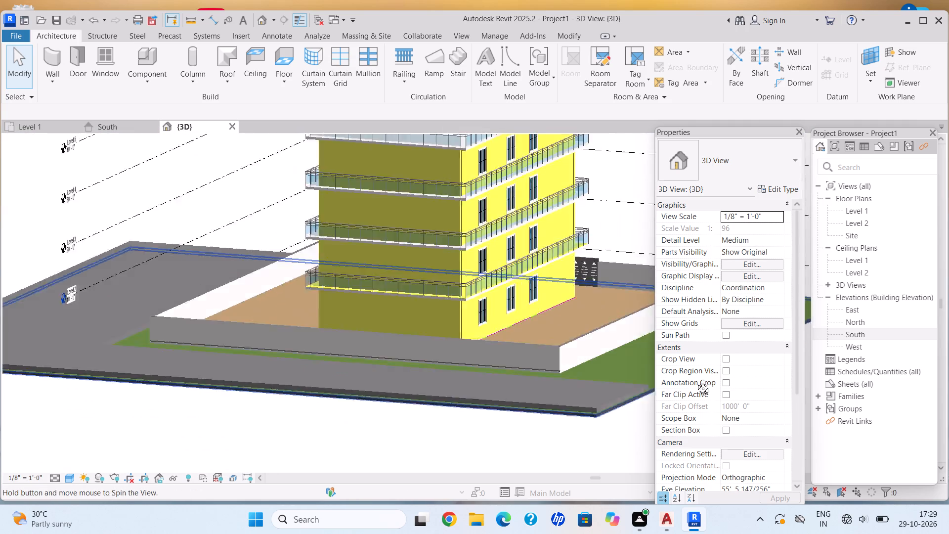
pyautogui.keyDown('shift'); pyautogui.moveTo(695, 381); pyautogui.dragTo(701, 381, button='middle'); pyautogui.keyUp('shift')
pyautogui.scroll(5, 558, 367)
pyautogui.moveTo(550, 356); pyautogui.dragTo(249, 328, button='middle')
pyautogui.scroll(4, 470, 331)
pyautogui.moveTo(476, 331); pyautogui.dragTo(471, 334, button='middle')
pyautogui.keyDown('shift'); pyautogui.moveTo(463, 336); pyautogui.dragTo(421, 335, button='middle'); pyautogui.keyUp('shift')
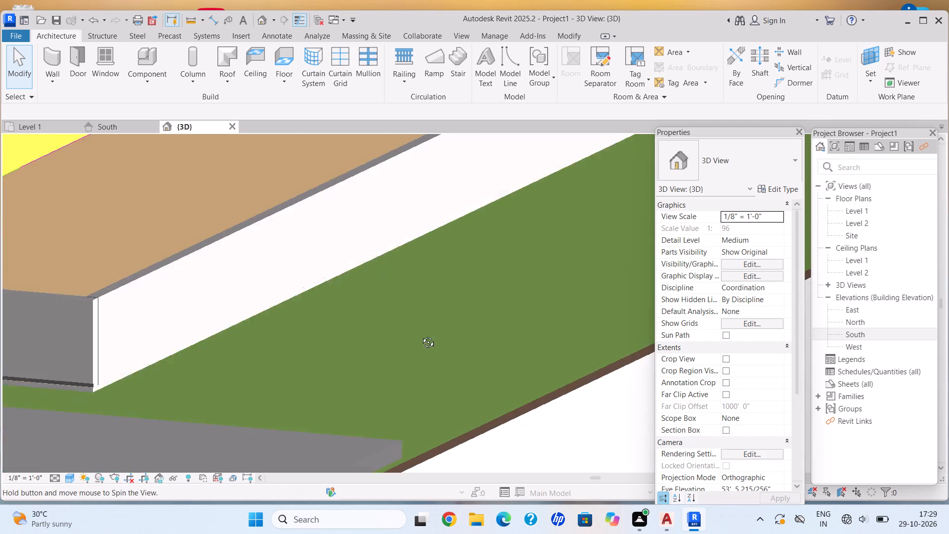
pyautogui.keyDown('shift'); pyautogui.moveTo(421, 335); pyautogui.dragTo(412, 328, button='middle'); pyautogui.keyUp('shift')
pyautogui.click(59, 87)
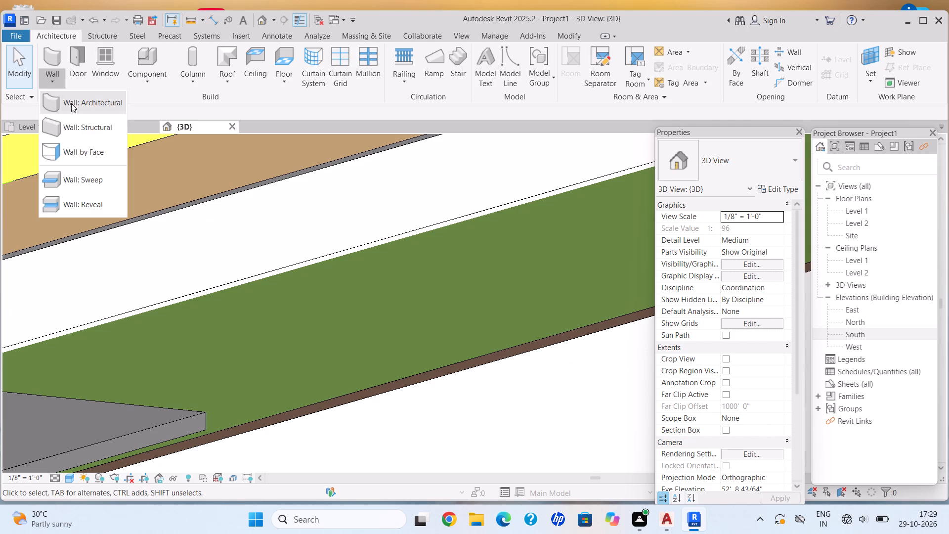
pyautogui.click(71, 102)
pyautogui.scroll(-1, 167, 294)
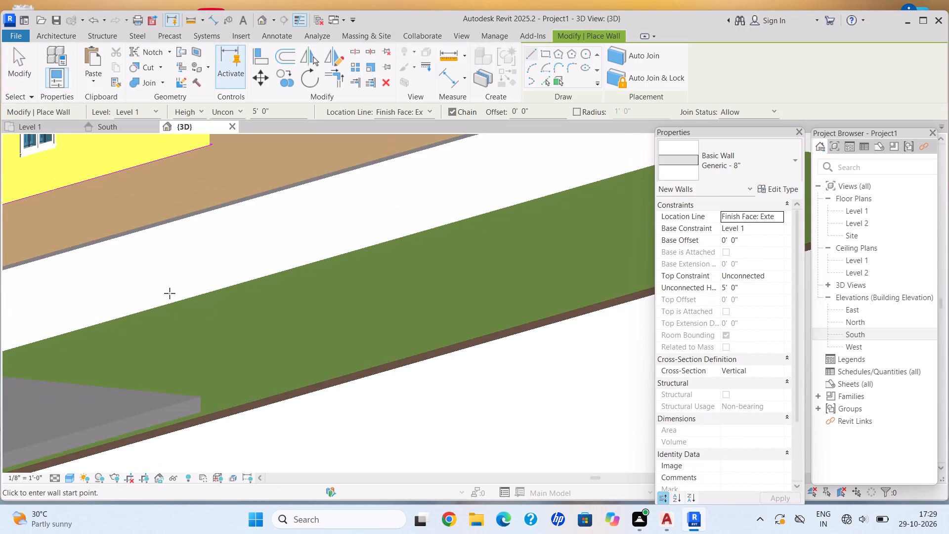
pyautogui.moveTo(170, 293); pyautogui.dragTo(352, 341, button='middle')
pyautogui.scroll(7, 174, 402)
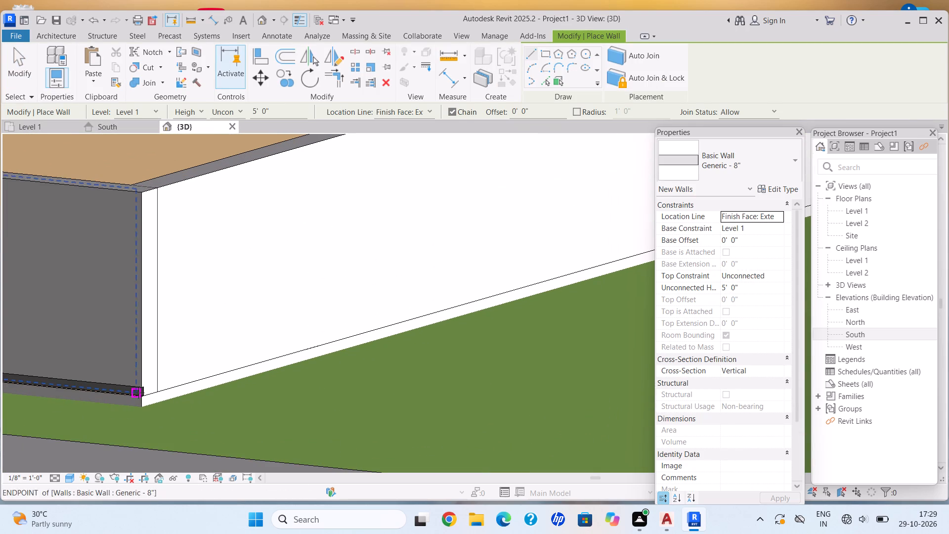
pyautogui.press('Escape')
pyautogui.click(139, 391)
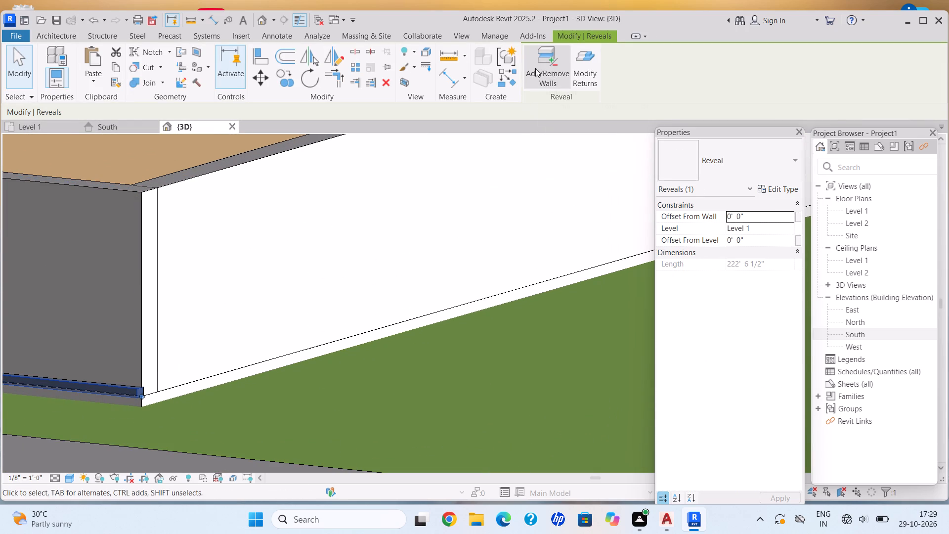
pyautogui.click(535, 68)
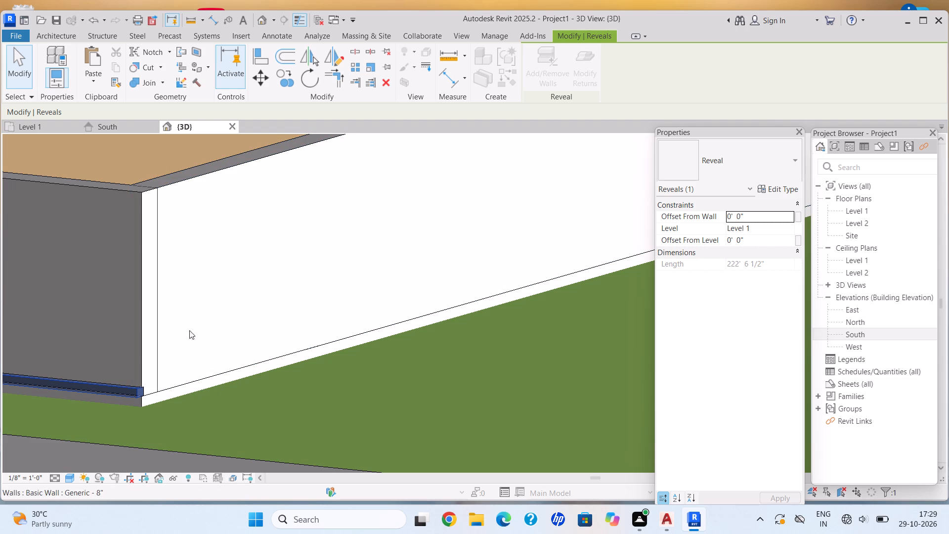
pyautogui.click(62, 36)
# Place a horizontal reveal with the Reveal-Brick Course : 1 Brick profile along the base of the grass-side boundary wall.
pyautogui.click(53, 88)
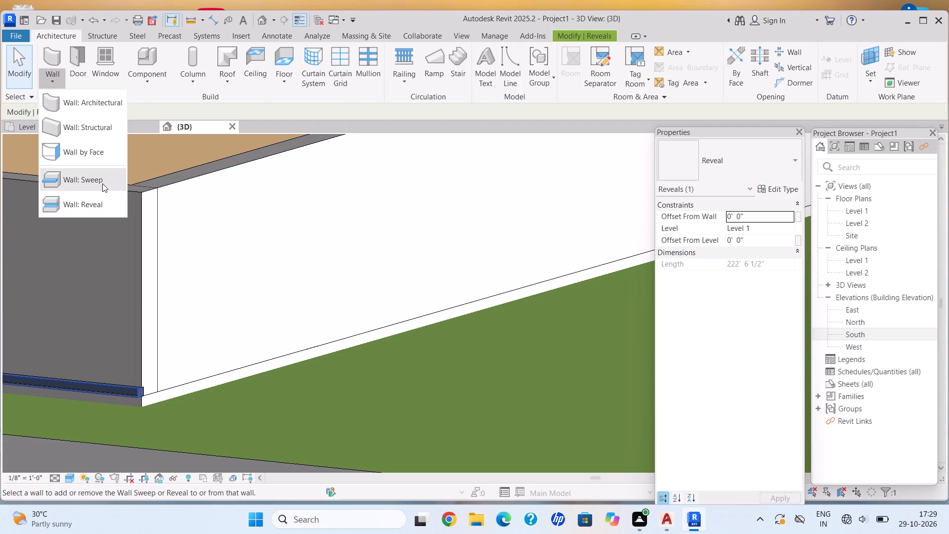
pyautogui.click(111, 205)
pyautogui.click(776, 193)
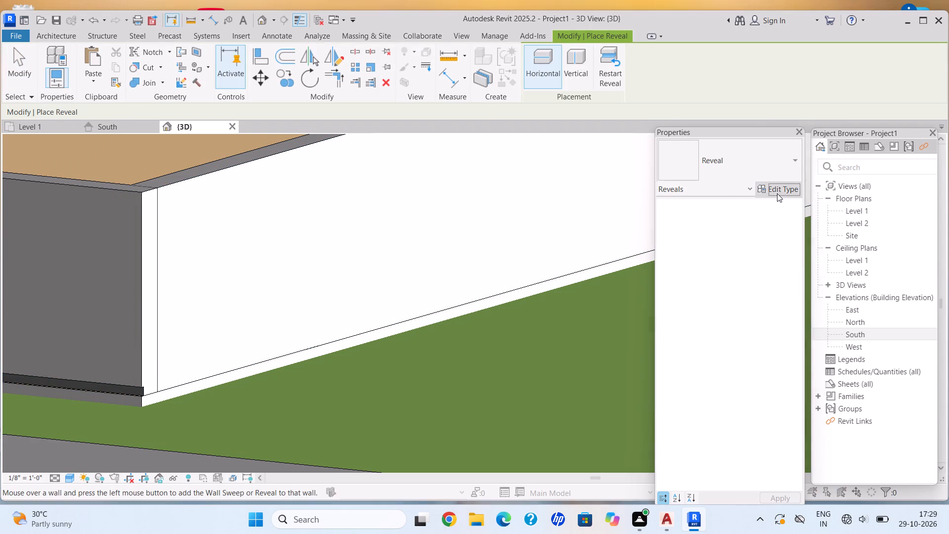
pyautogui.click(924, 217)
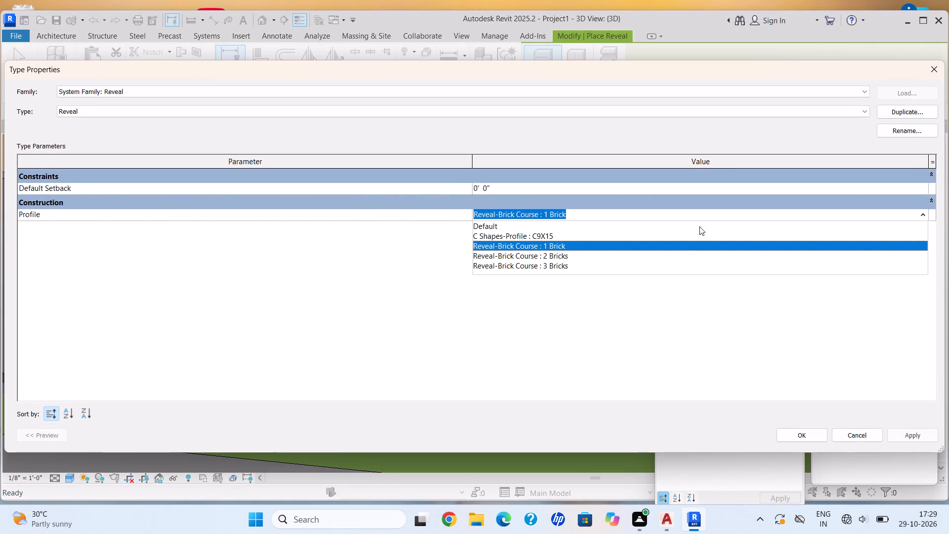
pyautogui.click(600, 245)
pyautogui.click(922, 438)
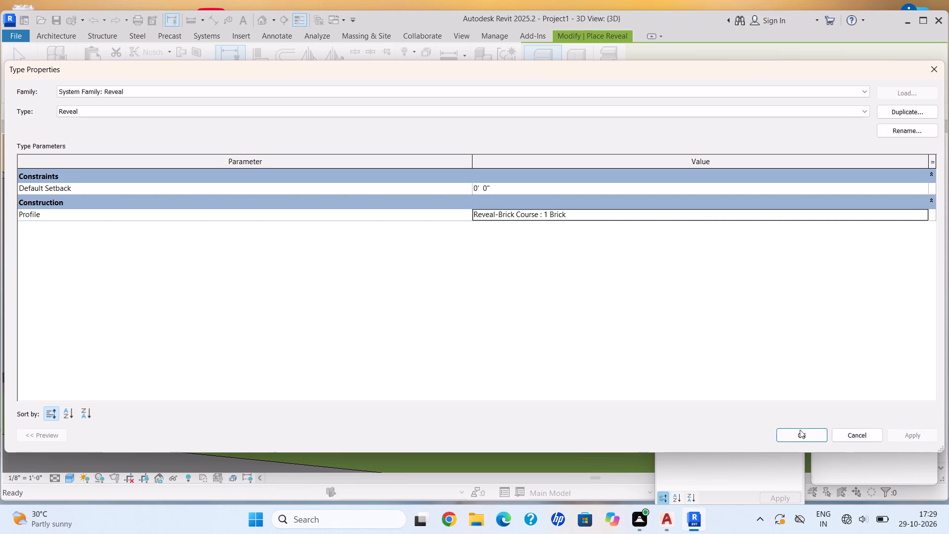
pyautogui.click(800, 437)
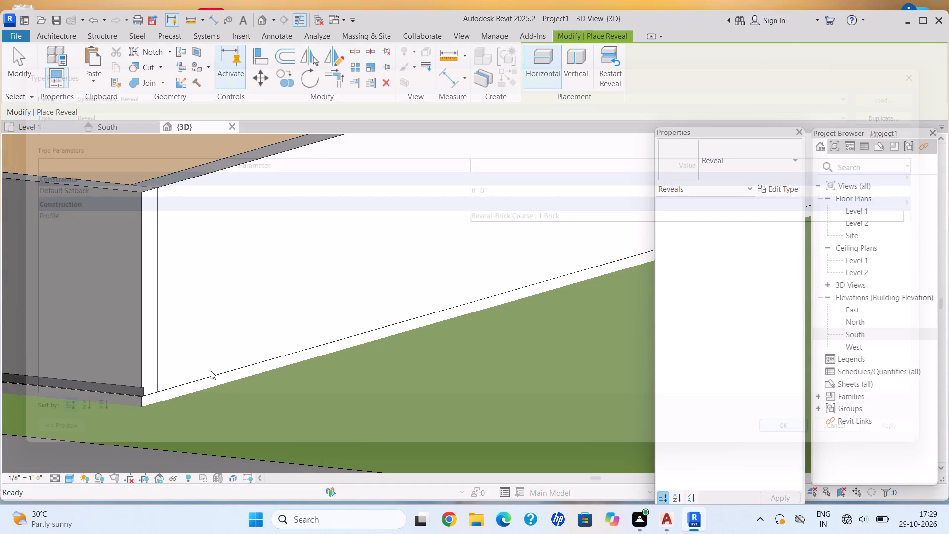
pyautogui.scroll(3, 187, 379)
pyautogui.scroll(-9, 341, 380)
pyautogui.keyDown('shift'); pyautogui.moveTo(313, 378); pyautogui.dragTo(269, 364, button='middle'); pyautogui.keyUp('shift')
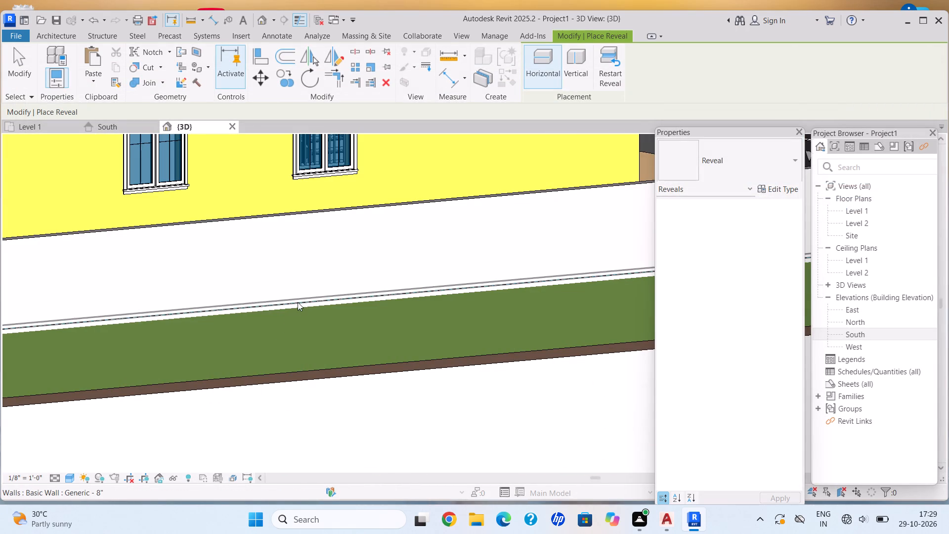
pyautogui.scroll(2, 298, 302)
pyautogui.click(298, 302)
# Continue the horizontal reveal along the base of the front boundary wall between the grass-side corner and the gate.
pyautogui.scroll(-6, 448, 344)
pyautogui.keyDown('shift'); pyautogui.moveTo(438, 358); pyautogui.dragTo(423, 364, button='middle'); pyautogui.keyUp('shift')
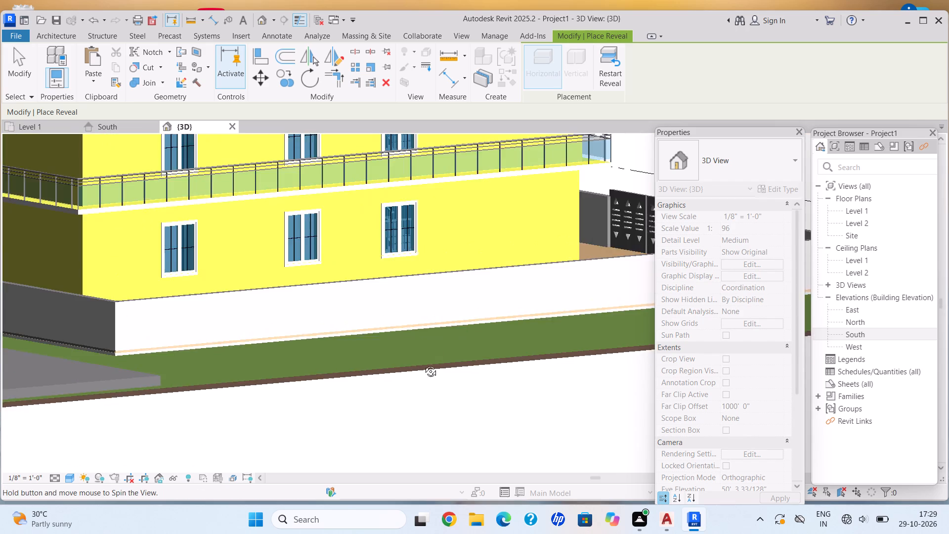
pyautogui.keyDown('shift'); pyautogui.moveTo(423, 364); pyautogui.dragTo(275, 344, button='middle'); pyautogui.keyUp('shift')
pyautogui.scroll(5, 216, 326)
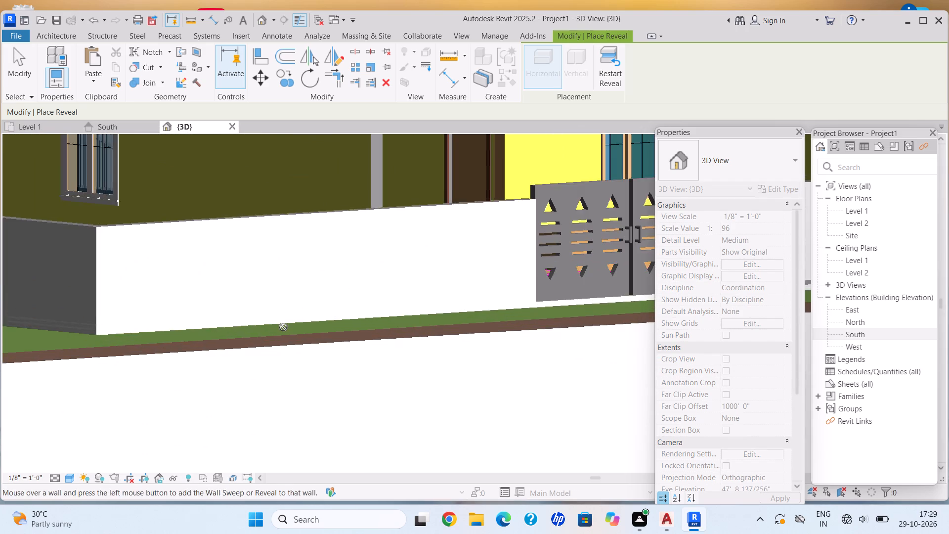
pyautogui.moveTo(284, 327); pyautogui.dragTo(317, 343, button='middle')
pyautogui.moveTo(365, 368); pyautogui.dragTo(504, 444, button='middle')
pyautogui.click(370, 411)
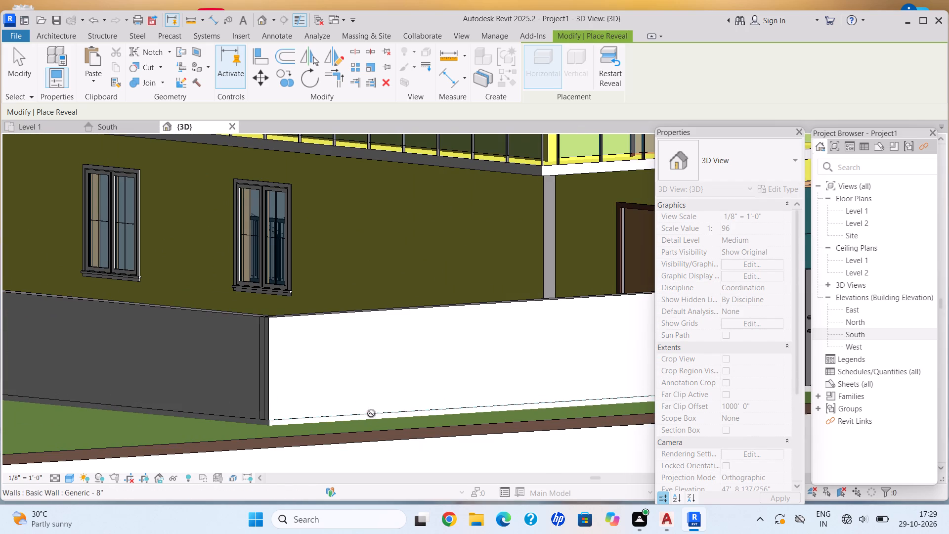
pyautogui.press('Escape')
pyautogui.scroll(-13, 486, 404)
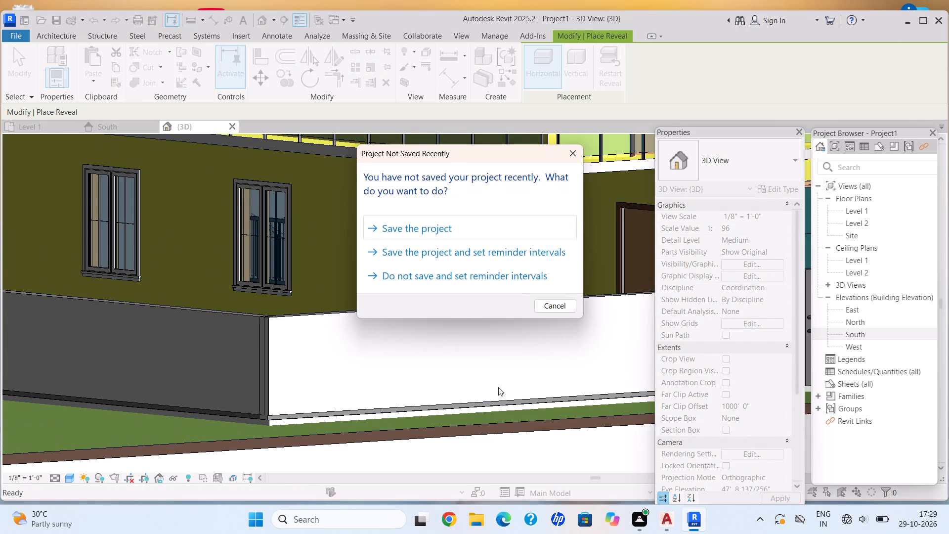
pyautogui.press('Escape')
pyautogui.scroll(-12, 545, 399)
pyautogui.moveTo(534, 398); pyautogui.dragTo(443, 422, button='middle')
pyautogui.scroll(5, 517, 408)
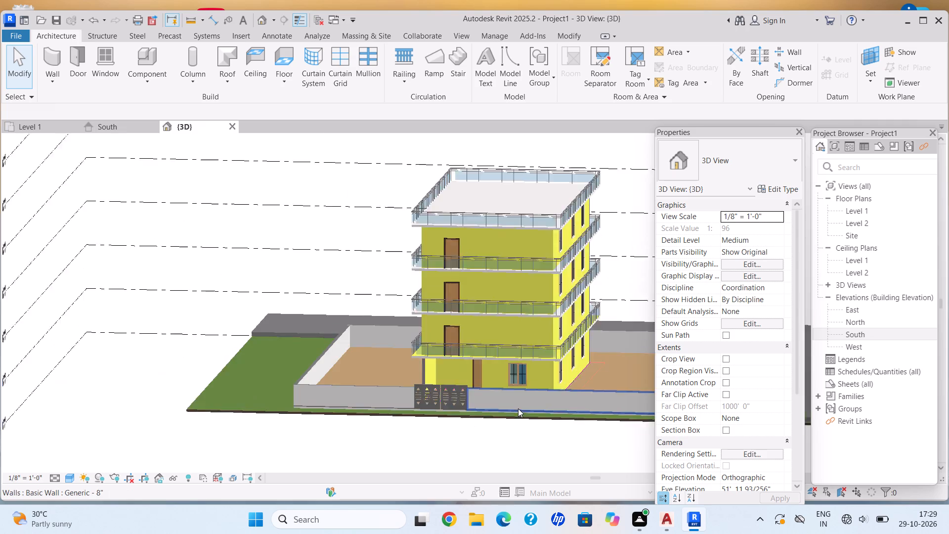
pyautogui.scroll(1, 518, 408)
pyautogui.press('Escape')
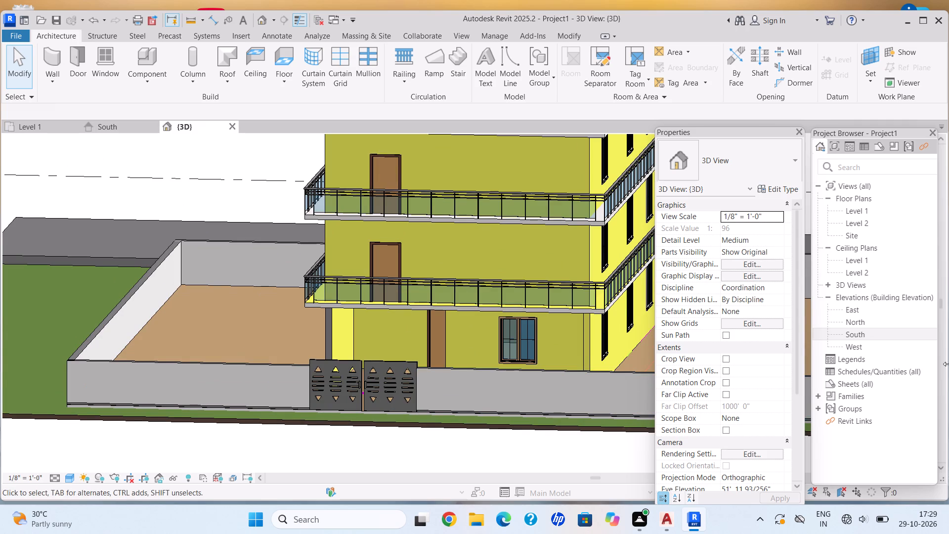
# Copy the base reveal at the front road-side corner straight up the compound wall four times at 1' spacing.
pyautogui.scroll(-7, 120, 391)
pyautogui.moveTo(123, 392); pyautogui.dragTo(142, 382, button='middle')
pyautogui.middleClick(142, 382)
pyautogui.scroll(4, 410, 440)
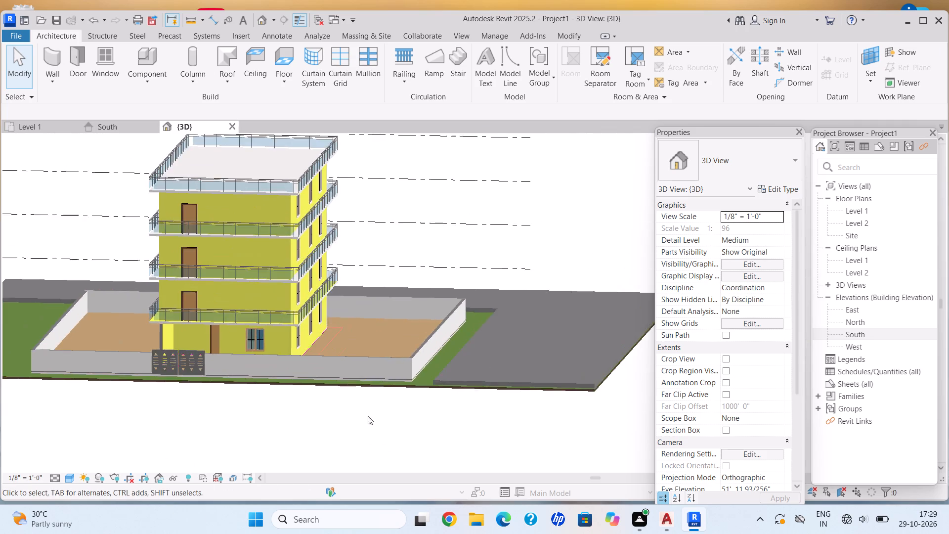
pyautogui.scroll(10, 368, 416)
pyautogui.press('Escape')
pyautogui.click(402, 359)
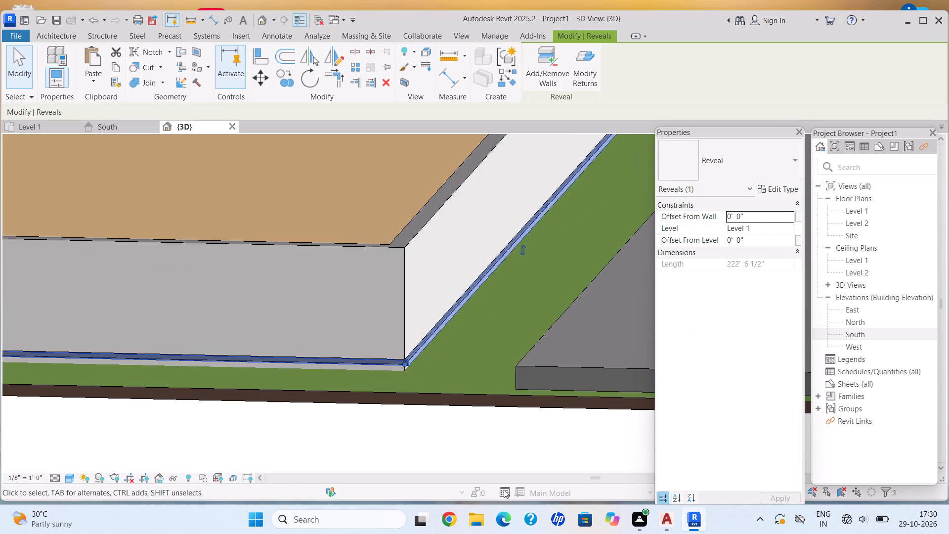
pyautogui.click(281, 84)
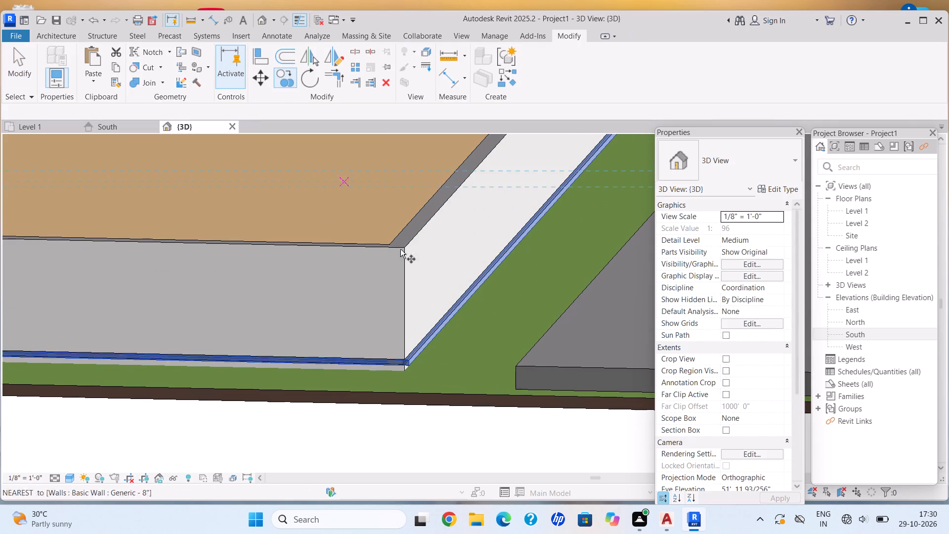
pyautogui.scroll(8, 412, 360)
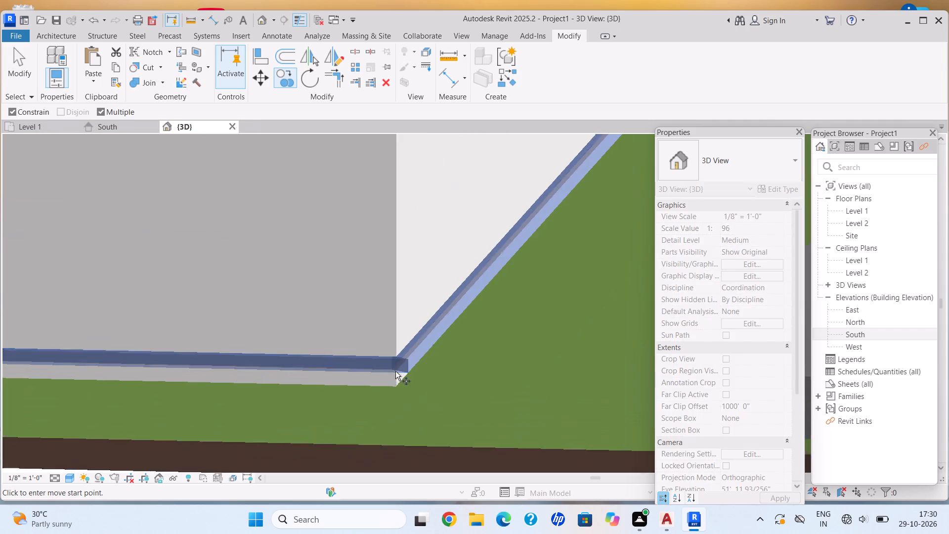
pyautogui.scroll(4, 395, 371)
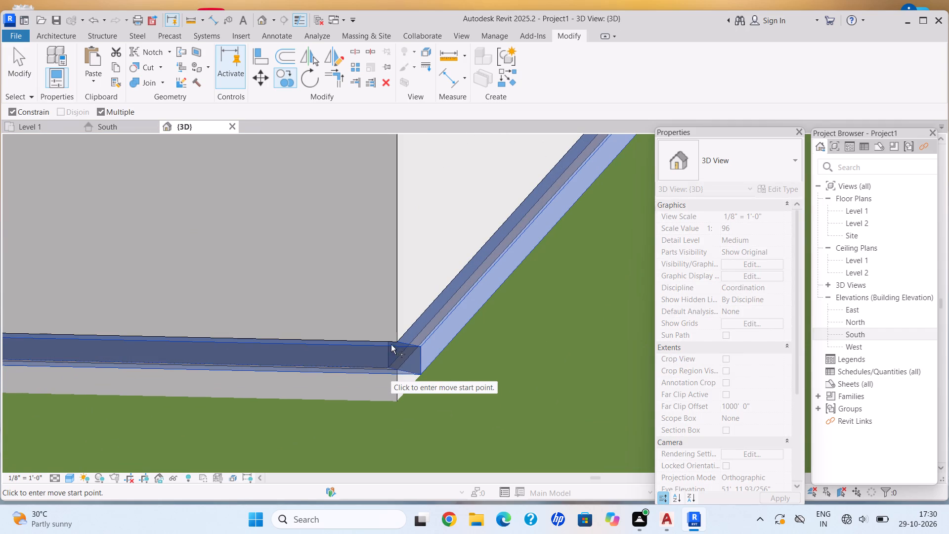
pyautogui.click(286, 72)
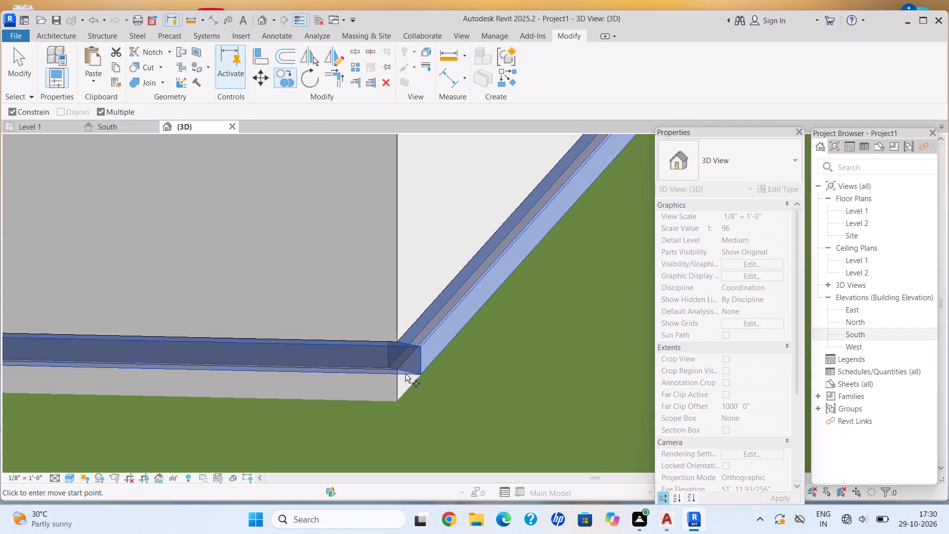
pyautogui.click(407, 370)
pyautogui.scroll(-8, 393, 291)
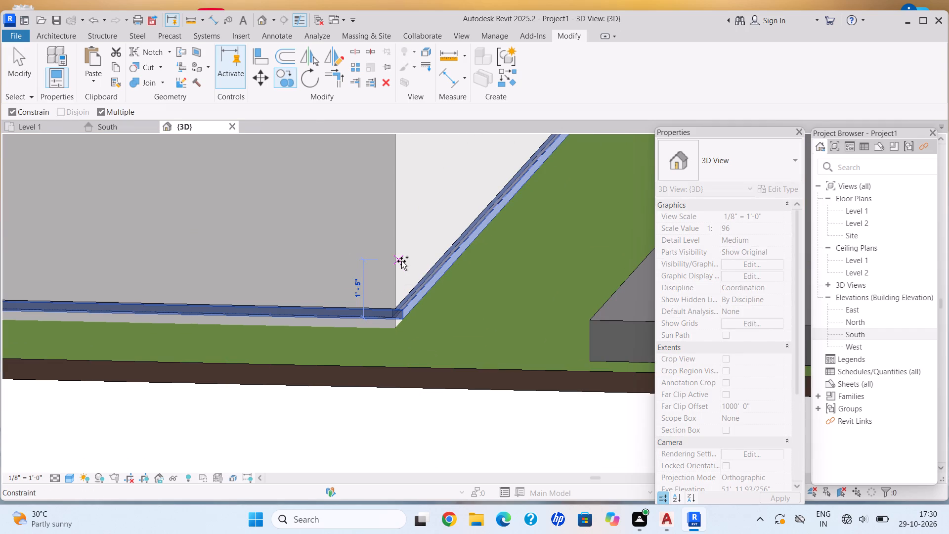
pyautogui.write("1'")
pyautogui.press('Return')
pyautogui.scroll(-2, 413, 223)
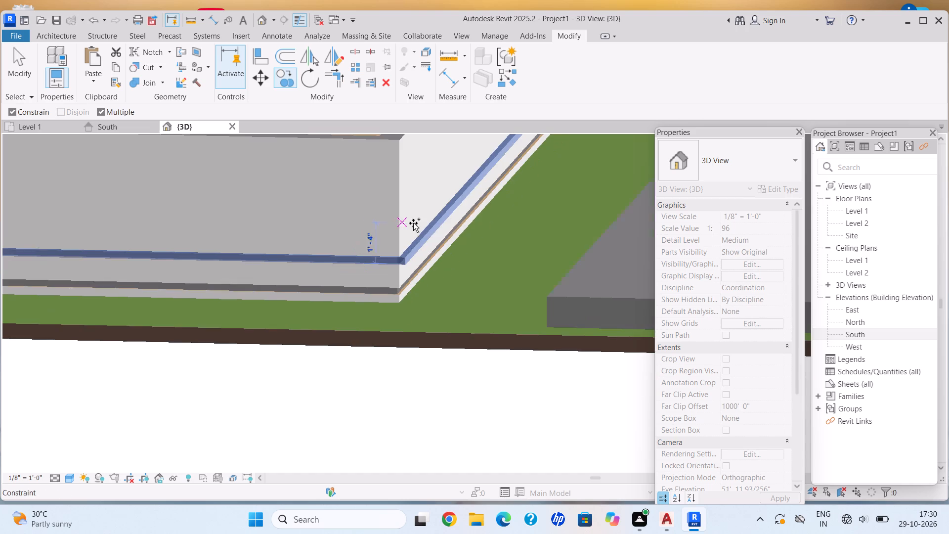
pyautogui.write("1'")
pyautogui.press('Return')
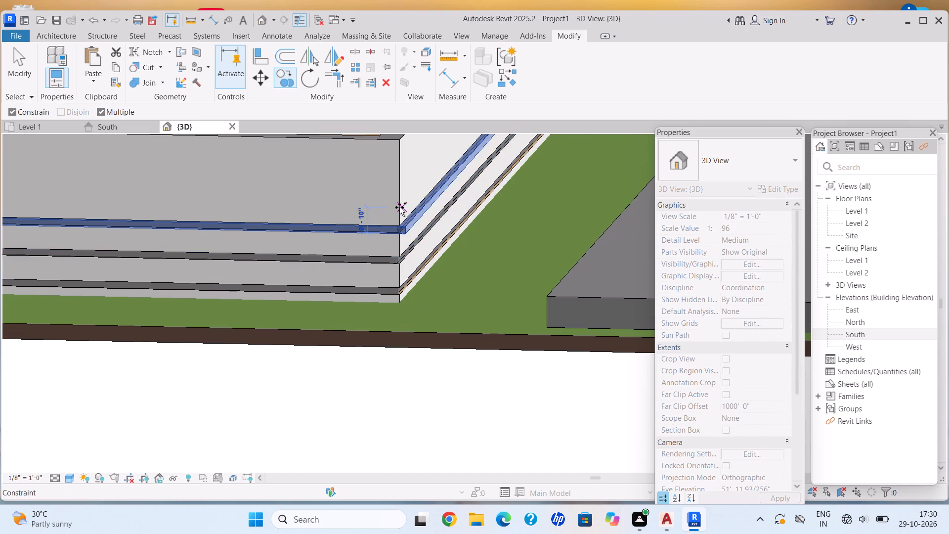
pyautogui.scroll(-1, 399, 207)
pyautogui.moveTo(399, 207); pyautogui.dragTo(388, 244, button='middle')
pyautogui.moveTo(386, 255); pyautogui.dragTo(376, 299, button='middle')
pyautogui.middleClick(375, 300)
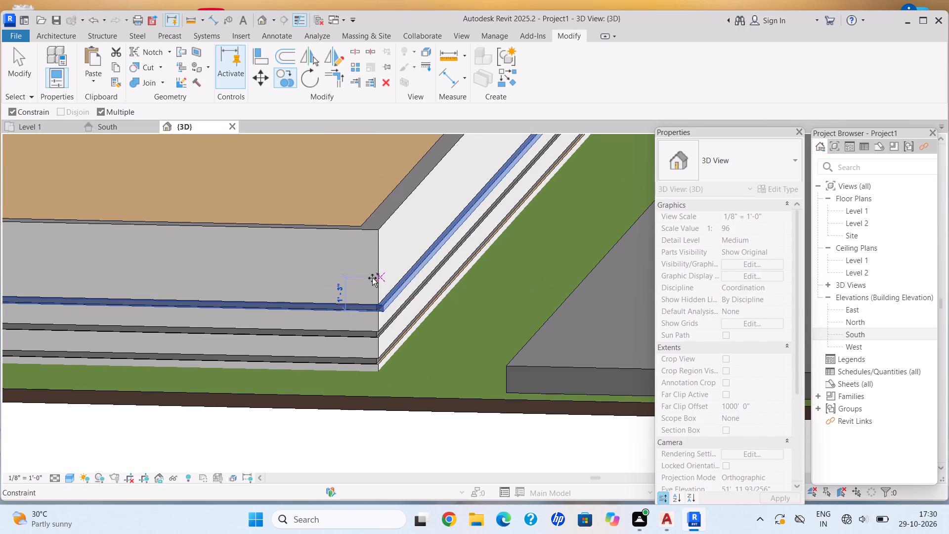
pyautogui.write("1'")
pyautogui.press('Return')
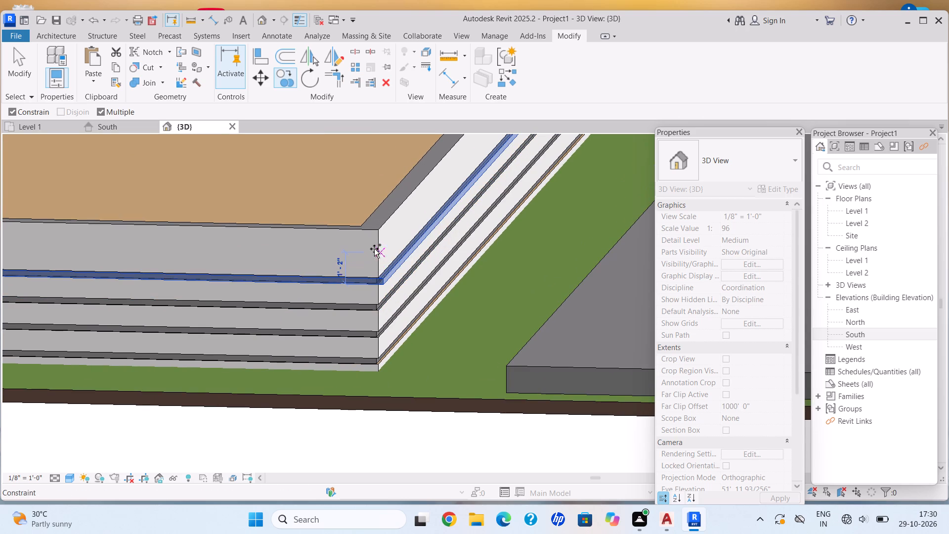
pyautogui.write("1'")
pyautogui.press('Return')
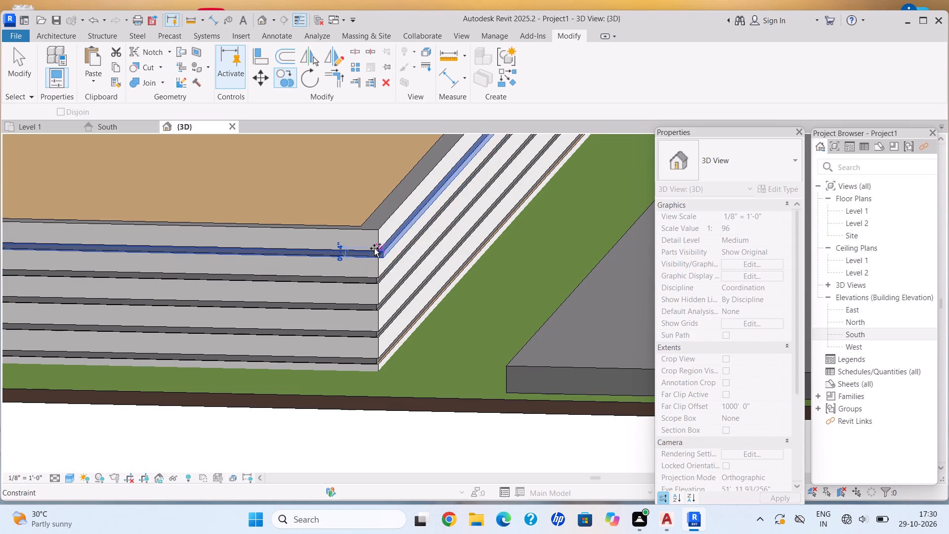
pyautogui.press('Escape')
pyautogui.press('Escape')
# Copy the grass-side wall's base reveal straight up four times at 1' spacing, starting from the rear corner.
pyautogui.scroll(-18, 354, 328)
pyautogui.moveTo(196, 322); pyautogui.dragTo(255, 287, button='middle')
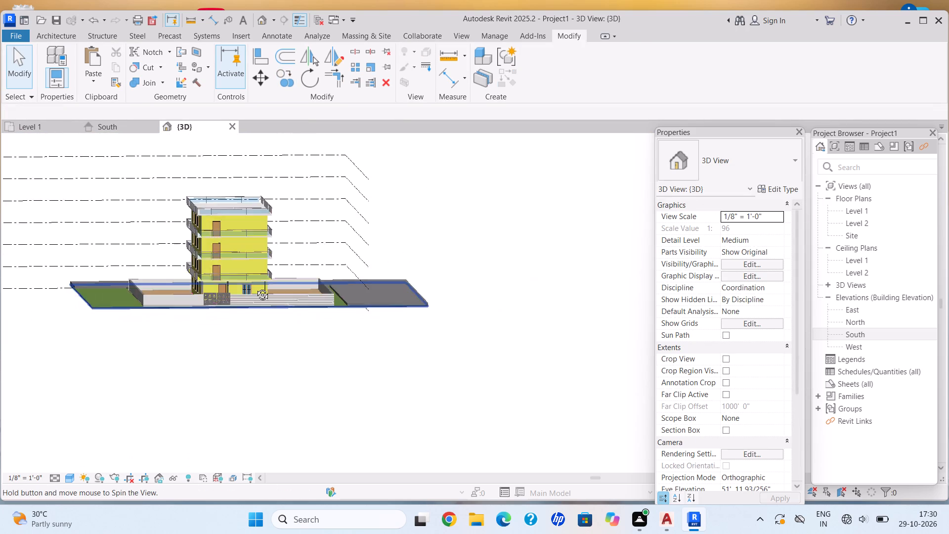
pyautogui.moveTo(255, 287); pyautogui.dragTo(361, 364, button='middle')
pyautogui.keyDown('shift'); pyautogui.moveTo(139, 310); pyautogui.dragTo(340, 289, button='middle'); pyautogui.keyUp('shift')
pyautogui.keyDown('shift'); pyautogui.middleClick(347, 291); pyautogui.keyUp('shift')
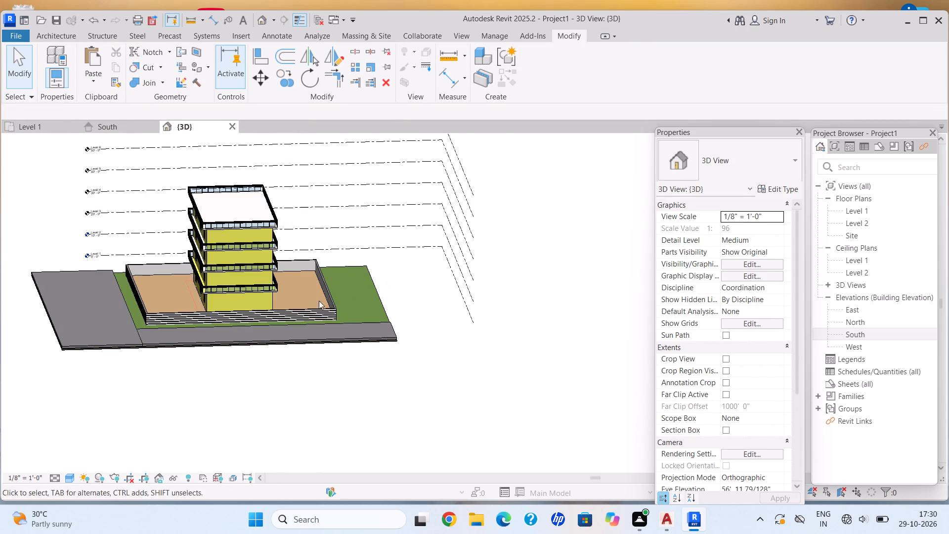
pyautogui.keyDown('shift'); pyautogui.moveTo(371, 309); pyautogui.dragTo(307, 316, button='middle'); pyautogui.keyUp('shift')
pyautogui.scroll(17, 241, 338)
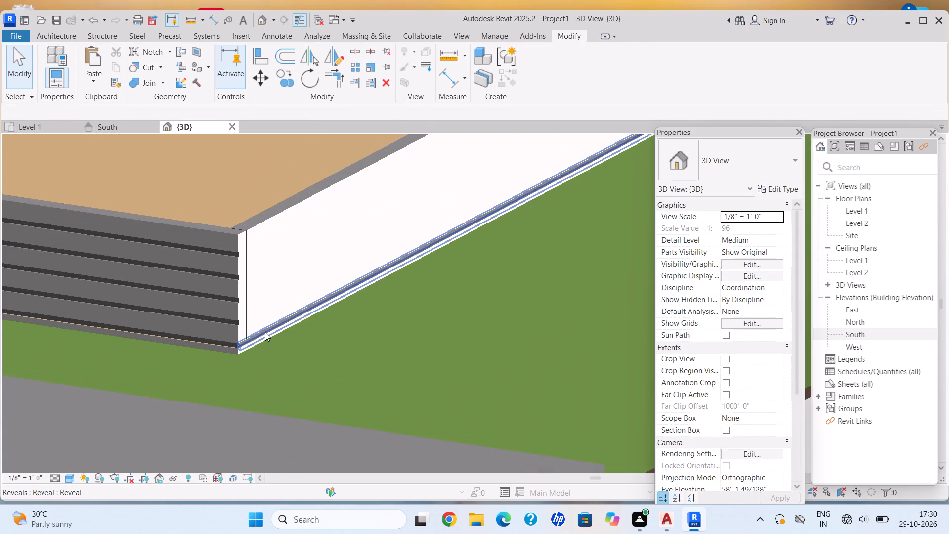
pyautogui.click(265, 332)
pyautogui.click(279, 77)
pyautogui.scroll(5, 260, 357)
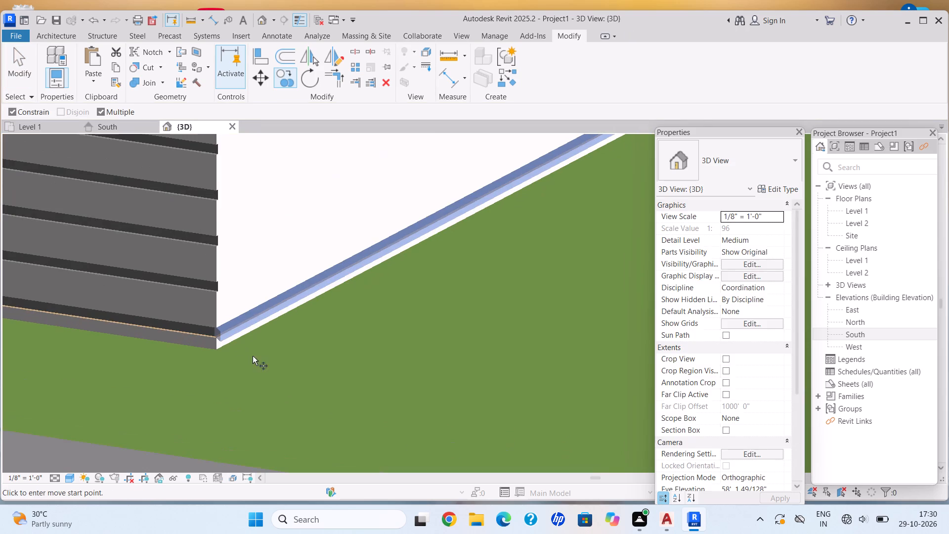
pyautogui.click(216, 338)
pyautogui.write("1'")
pyautogui.press('Return')
pyautogui.write("1'")
pyautogui.press('Return')
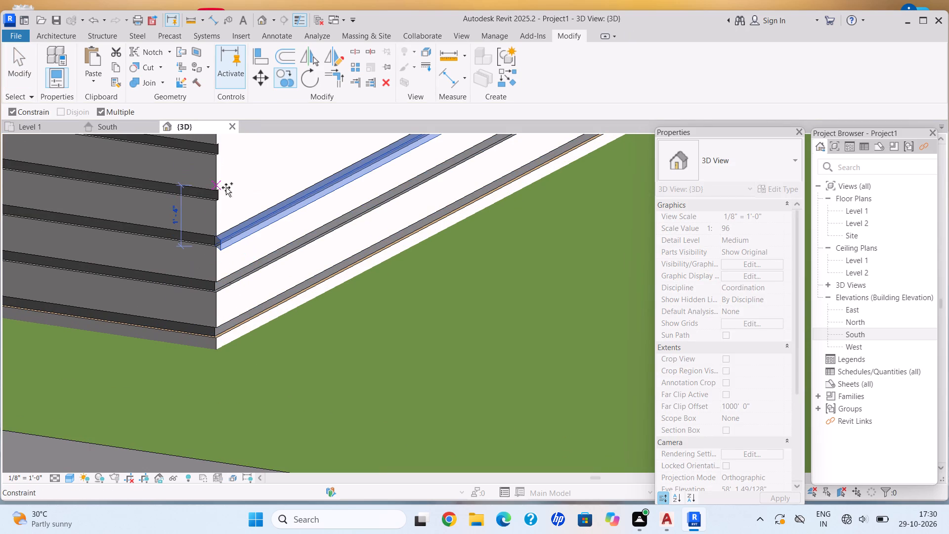
pyautogui.write("1'")
pyautogui.press('Return')
pyautogui.scroll(-1, 234, 173)
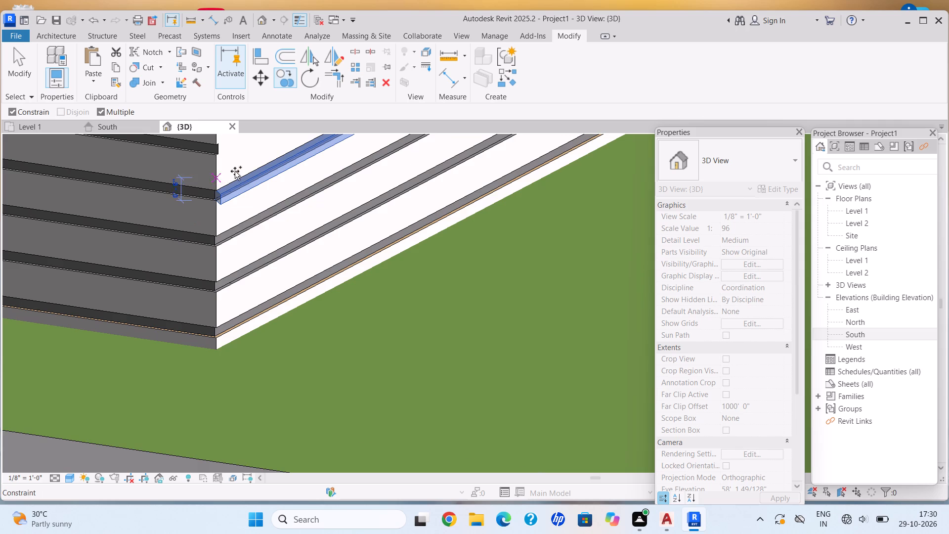
pyautogui.scroll(-1, 235, 147)
pyautogui.moveTo(235, 147); pyautogui.dragTo(205, 277, button='middle')
pyautogui.middleClick(204, 283)
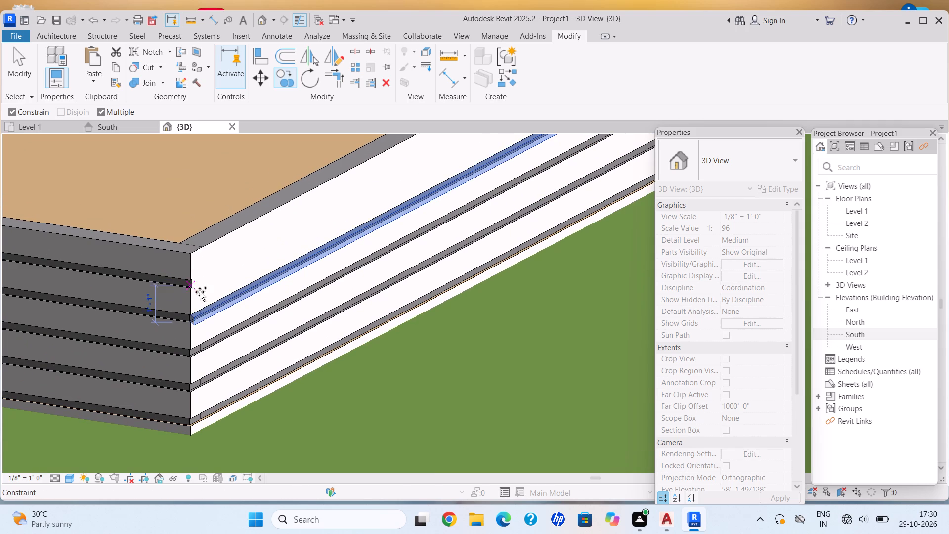
pyautogui.click(199, 318)
pyautogui.write("1'")
pyautogui.press('Return')
pyautogui.press('Escape')
pyautogui.press('Escape')
pyautogui.press('Escape')
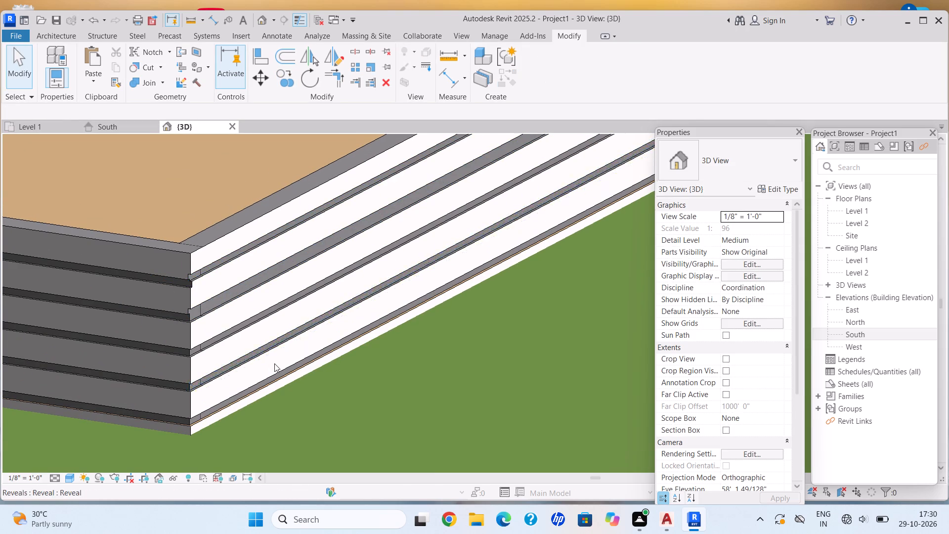
# Examine the stacked reveal courses around the compound wall's corners and on both sides of the gate.
pyautogui.scroll(-12, 274, 366)
pyautogui.moveTo(317, 353); pyautogui.dragTo(126, 348, button='middle')
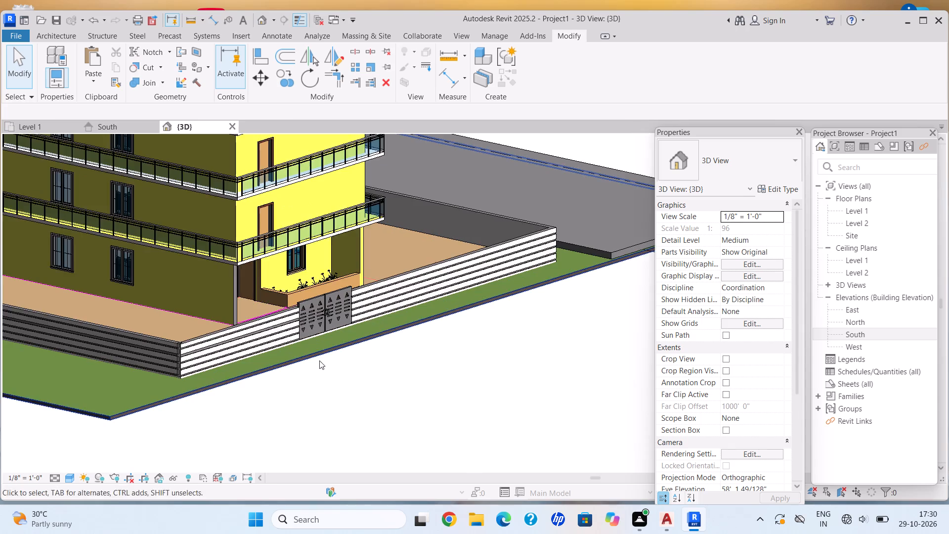
pyautogui.keyDown('shift'); pyautogui.moveTo(299, 360); pyautogui.dragTo(242, 360, button='middle'); pyautogui.keyUp('shift')
pyautogui.moveTo(229, 343); pyautogui.dragTo(161, 355, button='middle')
pyautogui.moveTo(220, 339); pyautogui.dragTo(324, 303, button='middle')
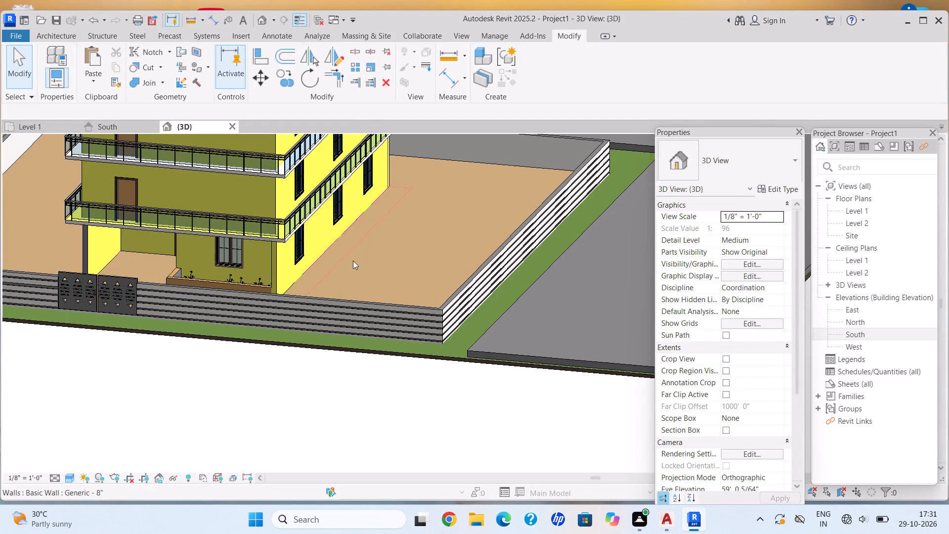
pyautogui.scroll(-4, 148, 305)
pyautogui.press('Escape')
pyautogui.scroll(-5, 218, 367)
pyautogui.moveTo(202, 355); pyautogui.dragTo(275, 311, button='middle')
pyautogui.scroll(11, 210, 339)
pyautogui.scroll(10, 258, 337)
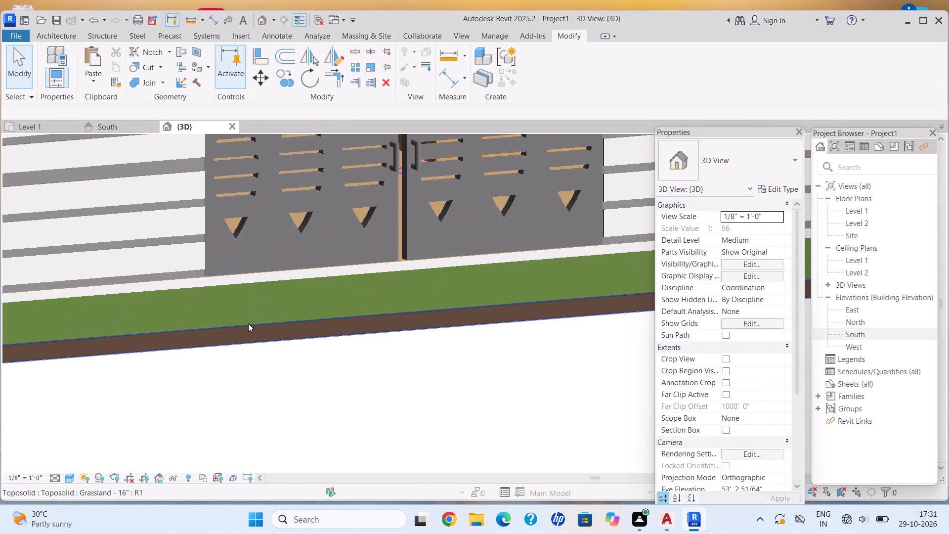
pyautogui.press('Escape')
pyautogui.press('Escape')
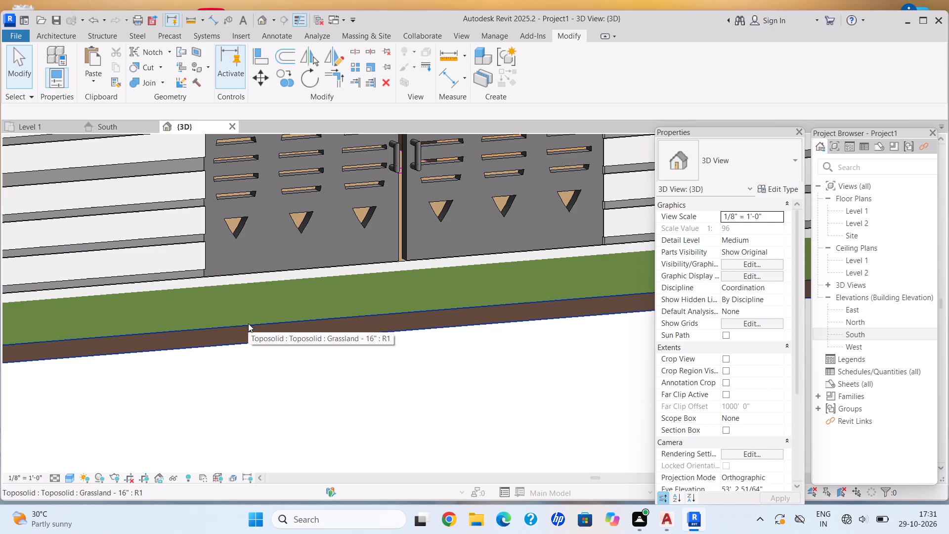
pyautogui.press('Escape')
pyautogui.scroll(-6, 227, 387)
pyautogui.scroll(-5, 344, 364)
pyautogui.keyDown('shift'); pyautogui.moveTo(327, 365); pyautogui.dragTo(304, 368, button='middle'); pyautogui.keyUp('shift')
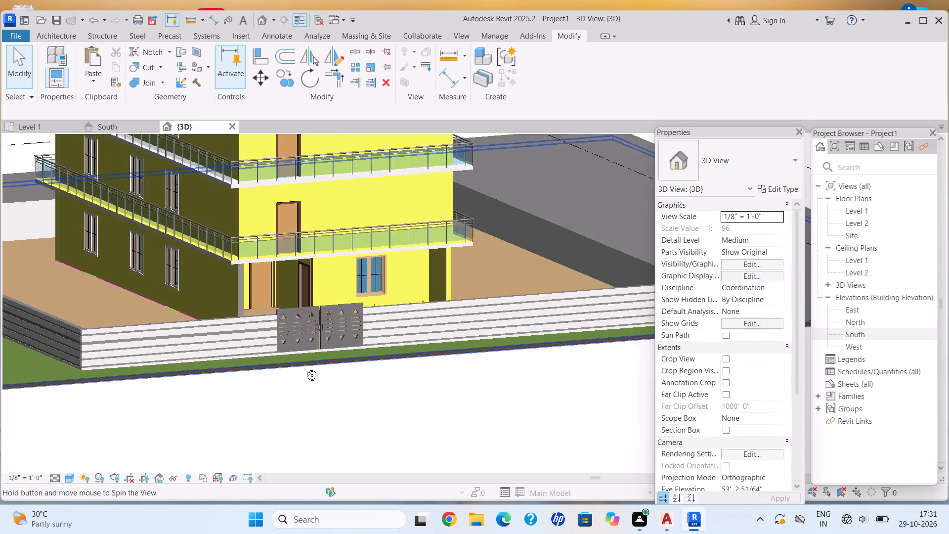
pyautogui.keyDown('shift'); pyautogui.moveTo(304, 368); pyautogui.dragTo(302, 367, button='middle'); pyautogui.keyUp('shift')
pyautogui.scroll(5, 355, 326)
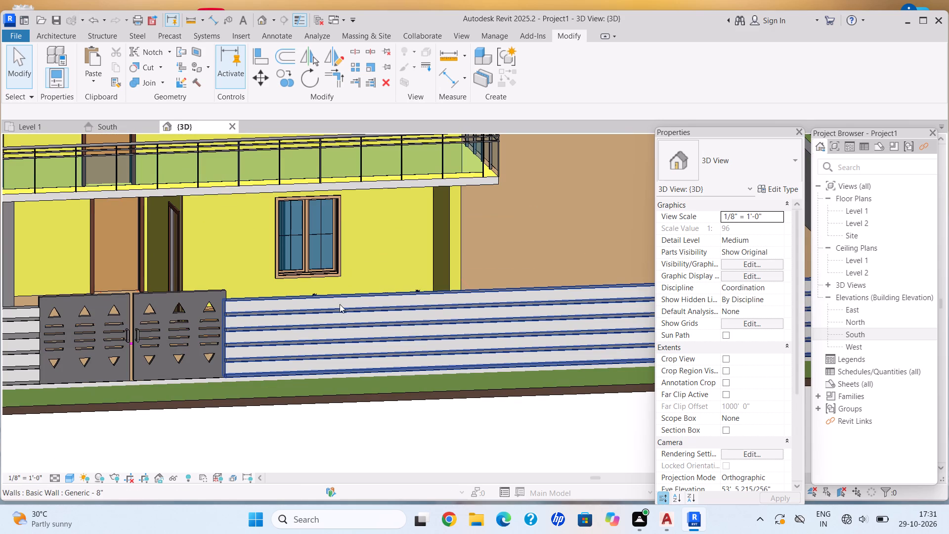
# Set the structure layer material of the compound wall's Generic - 8" type to Lilly2-F1.
pyautogui.click(331, 293)
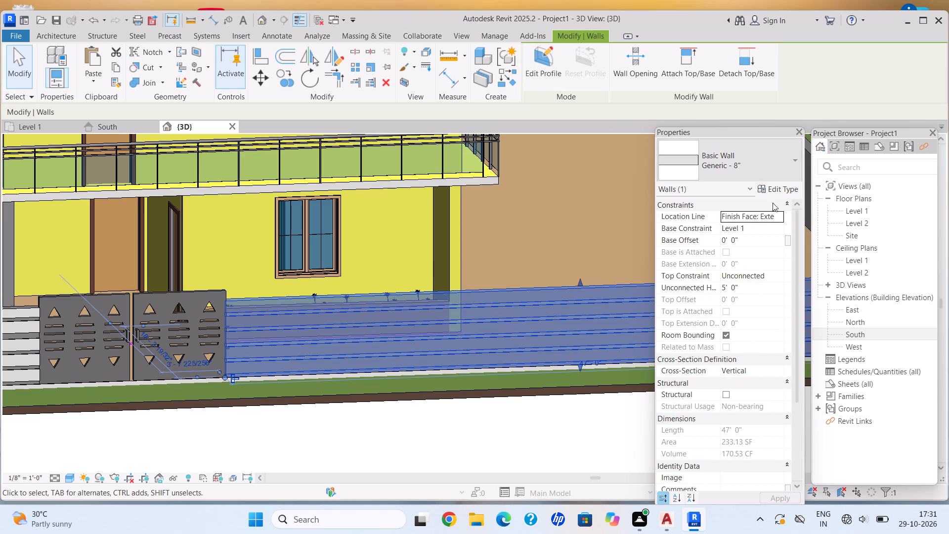
pyautogui.click(793, 191)
pyautogui.click(689, 187)
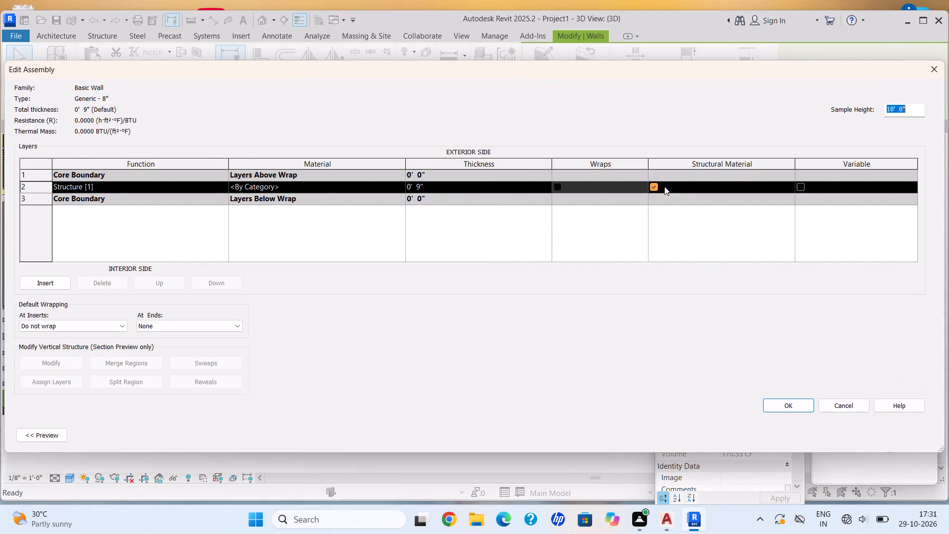
pyautogui.click(401, 186)
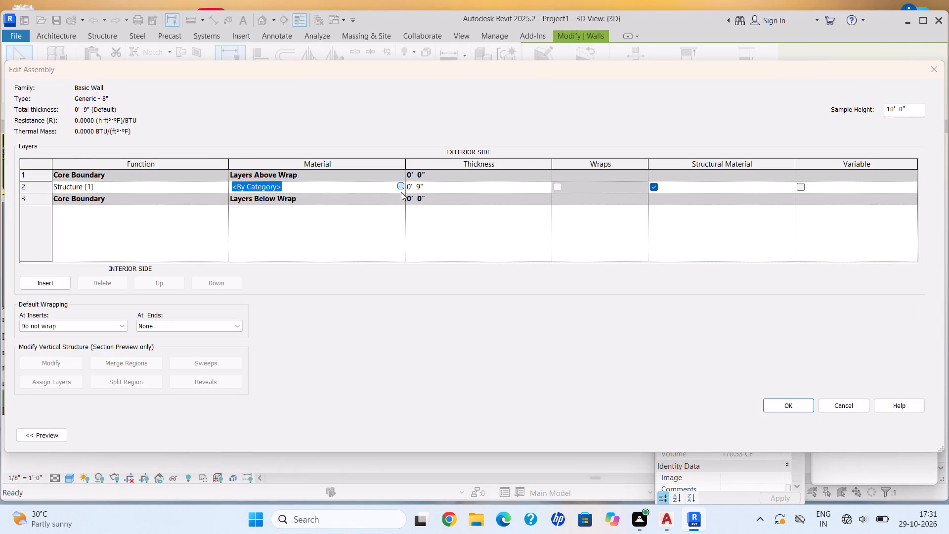
pyautogui.scroll(-7, 402, 293)
pyautogui.scroll(1, 402, 295)
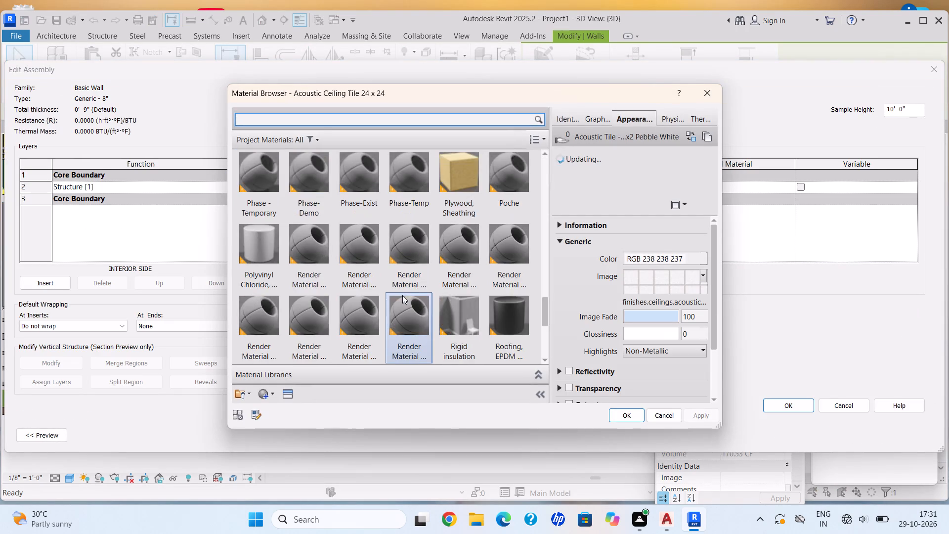
pyautogui.scroll(3, 402, 295)
pyautogui.scroll(-2, 402, 295)
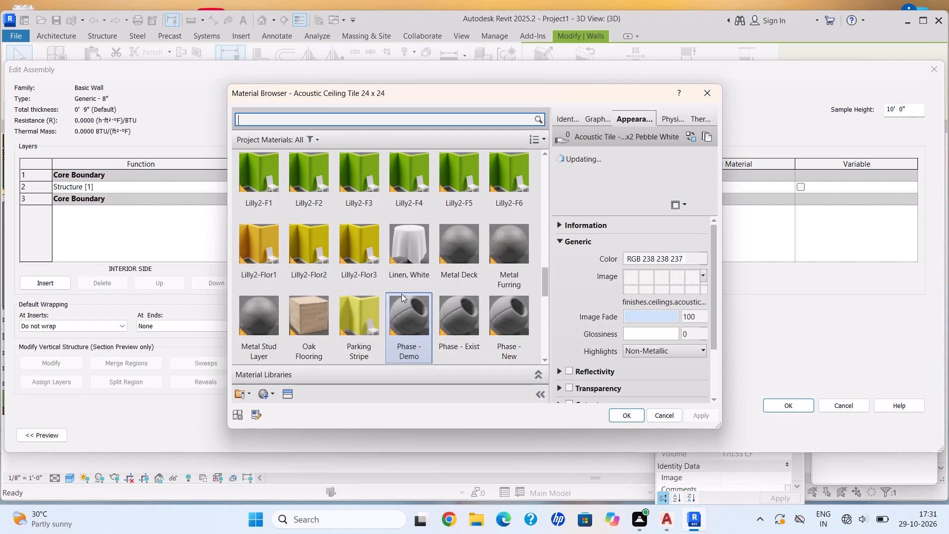
pyautogui.click(353, 177)
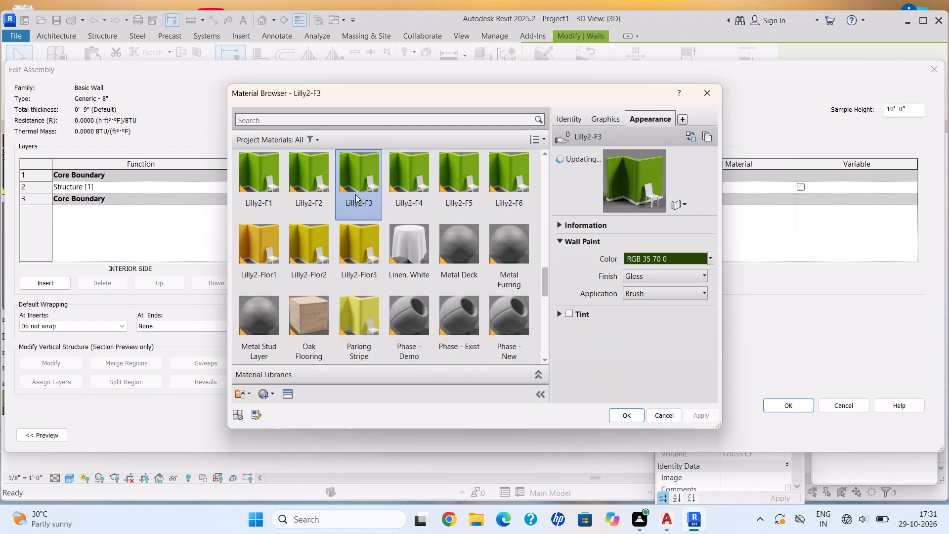
pyautogui.click(306, 174)
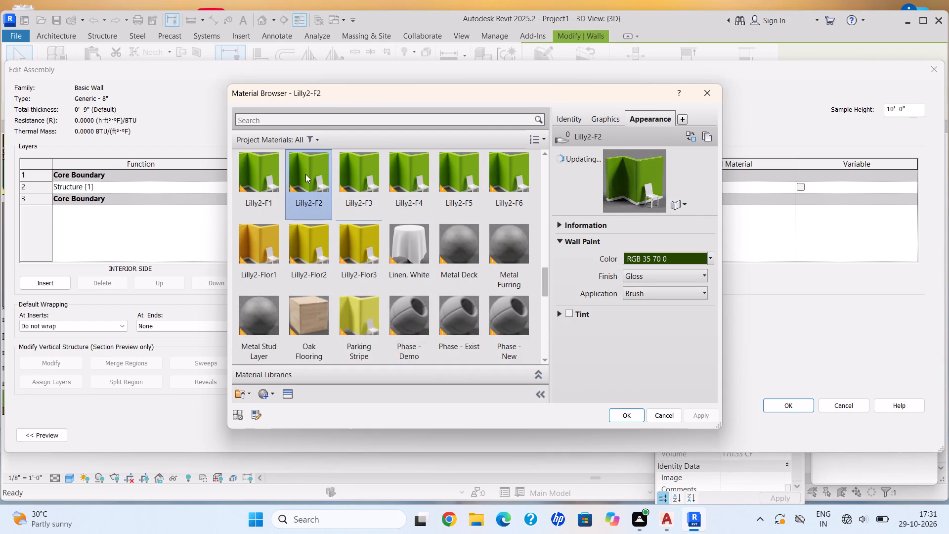
pyautogui.click(265, 171)
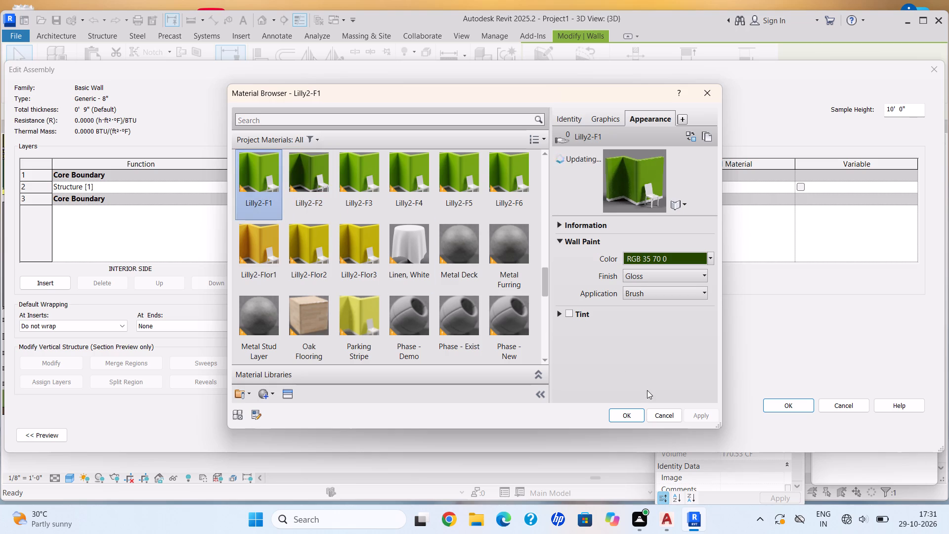
pyautogui.click(638, 416)
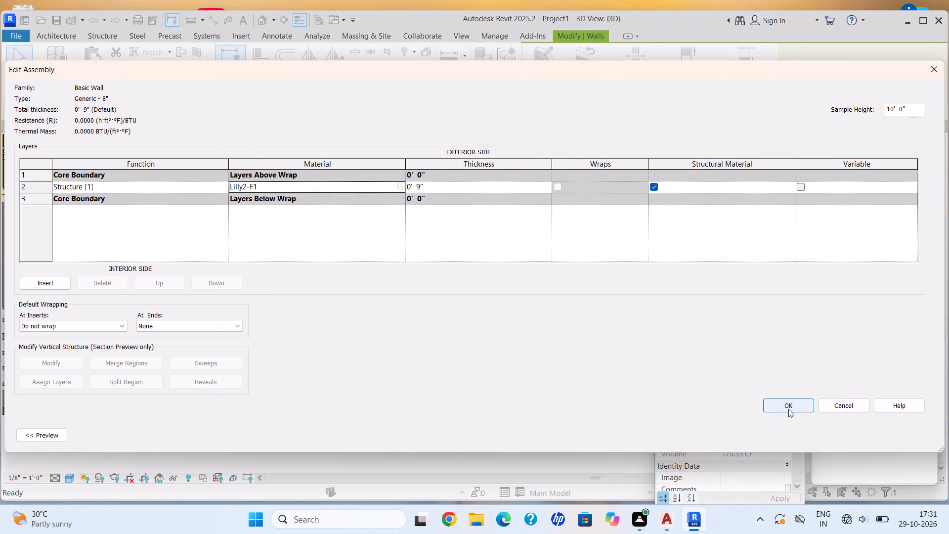
pyautogui.click(788, 409)
pyautogui.click(920, 437)
pyautogui.click(801, 438)
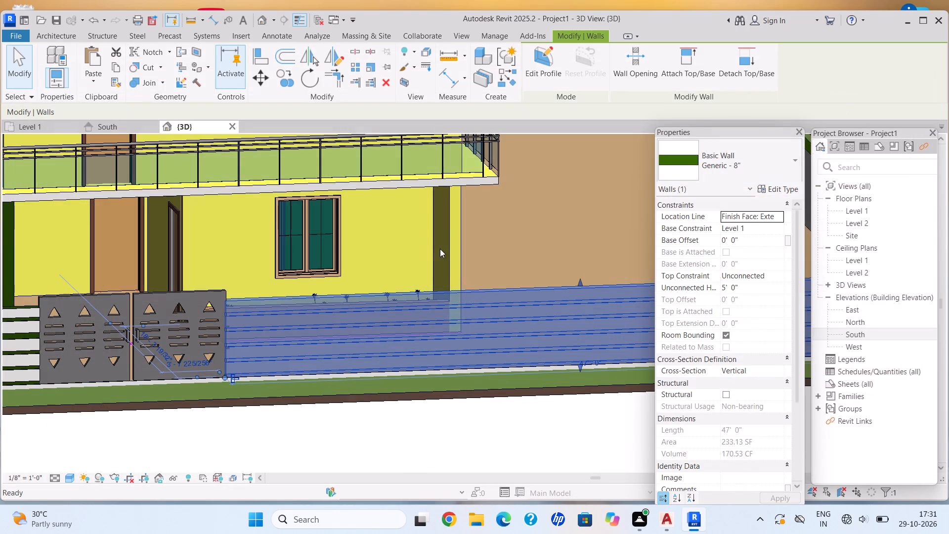
pyautogui.press('Escape')
pyautogui.scroll(-8, 436, 374)
pyautogui.press('Escape')
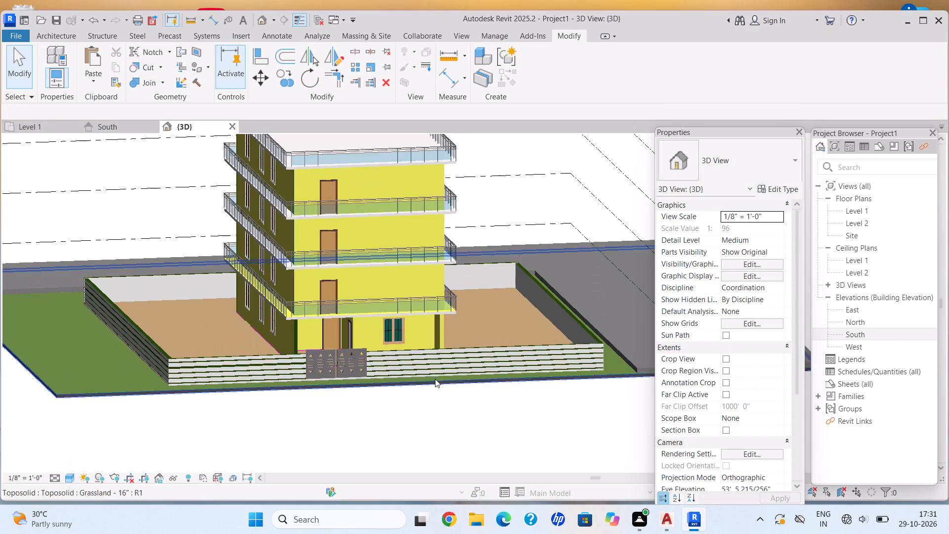
# Examine the compound wall's new material and reveal courses along the front, corners, gate, road side and grass side.
pyautogui.scroll(-1, 485, 400)
pyautogui.moveTo(485, 400); pyautogui.dragTo(449, 376, button='middle')
pyautogui.scroll(19, 500, 366)
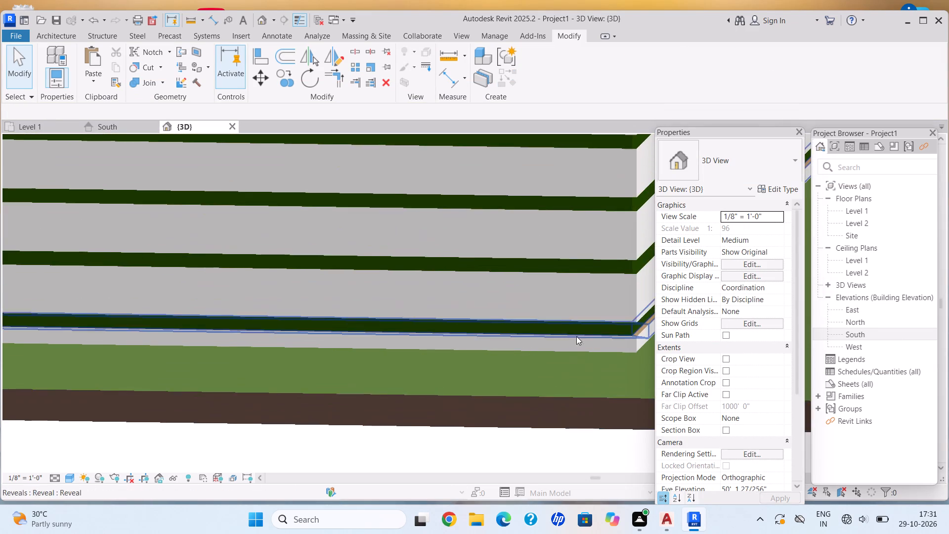
pyautogui.scroll(-11, 550, 366)
pyautogui.scroll(1, 538, 342)
pyautogui.keyDown('shift'); pyautogui.moveTo(541, 322); pyautogui.dragTo(544, 300, button='middle'); pyautogui.keyUp('shift')
pyautogui.scroll(11, 581, 286)
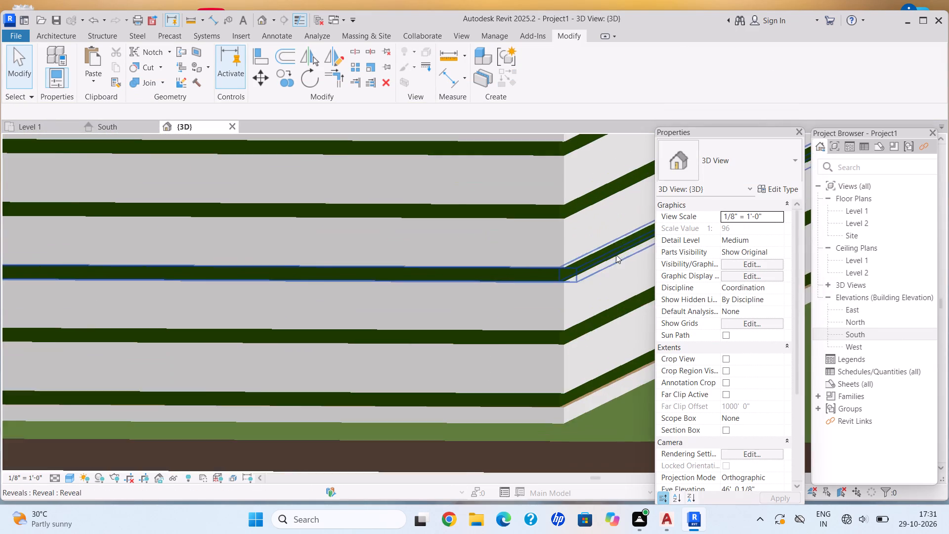
pyautogui.scroll(-8, 434, 407)
pyautogui.moveTo(428, 338); pyautogui.dragTo(434, 330, button='middle')
pyautogui.keyDown('shift'); pyautogui.moveTo(440, 326); pyautogui.dragTo(502, 348, button='middle'); pyautogui.keyUp('shift')
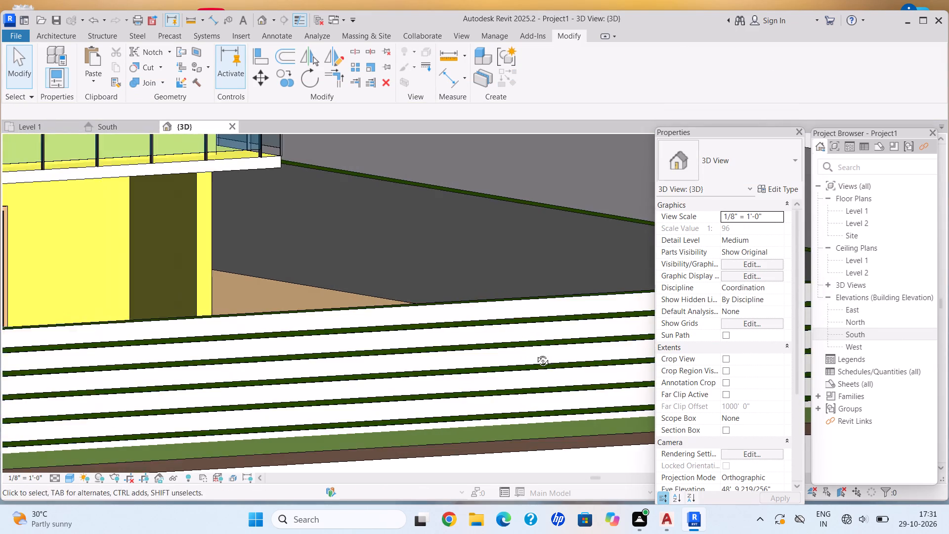
pyautogui.keyDown('shift'); pyautogui.middleClick(534, 354); pyautogui.keyUp('shift')
pyautogui.keyDown('shift'); pyautogui.moveTo(544, 352); pyautogui.dragTo(609, 347, button='middle'); pyautogui.keyUp('shift')
pyautogui.keyDown('shift'); pyautogui.middleClick(611, 351); pyautogui.keyUp('shift')
pyautogui.scroll(-5, 548, 387)
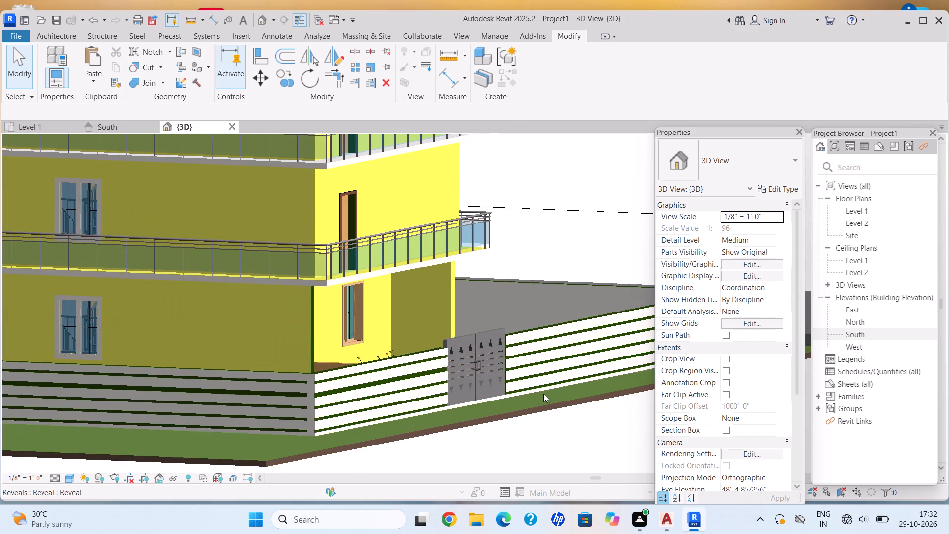
pyautogui.keyDown('shift'); pyautogui.moveTo(354, 417); pyautogui.dragTo(396, 407, button='middle'); pyautogui.keyUp('shift')
pyautogui.scroll(7, 521, 411)
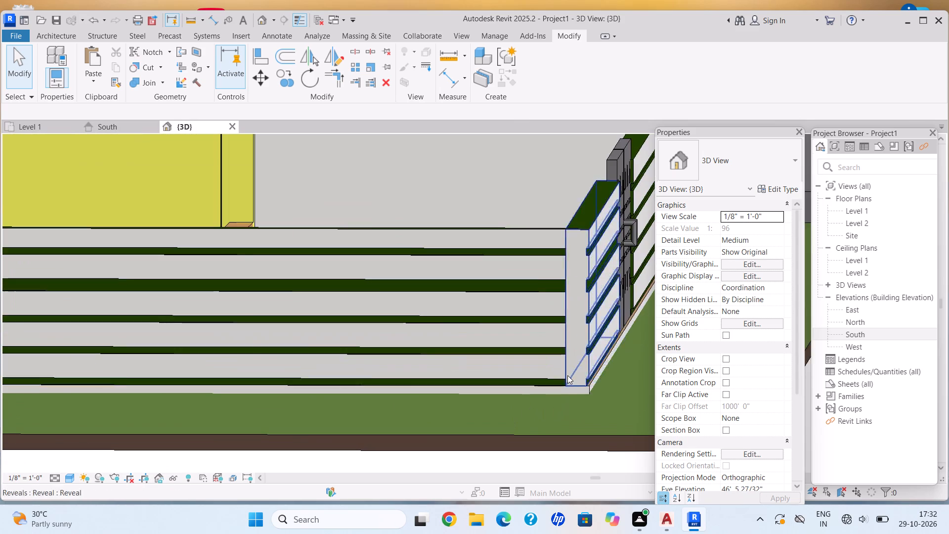
pyautogui.scroll(9, 569, 375)
pyautogui.scroll(-12, 550, 446)
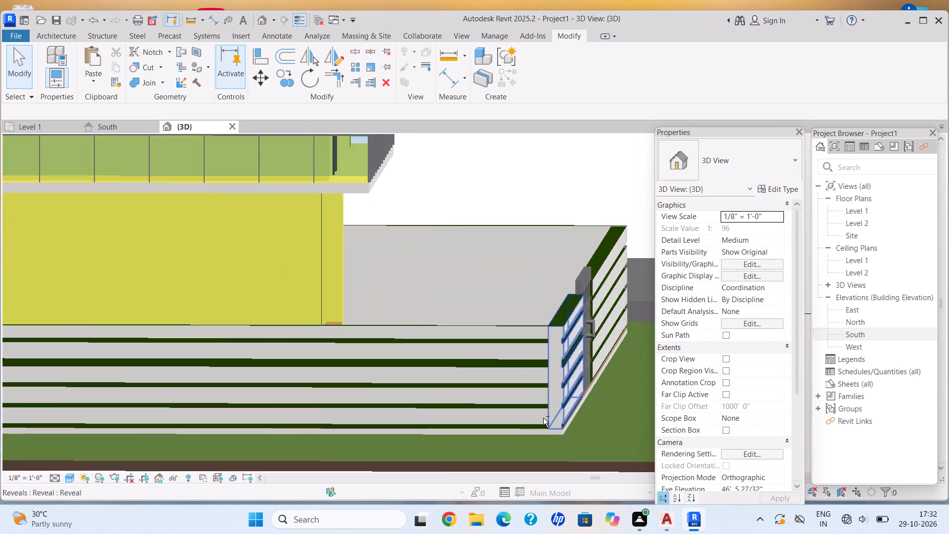
pyautogui.keyDown('shift'); pyautogui.moveTo(519, 425); pyautogui.dragTo(380, 433, button='middle'); pyautogui.keyUp('shift')
pyautogui.scroll(-14, 431, 400)
pyautogui.keyDown('shift'); pyautogui.moveTo(478, 397); pyautogui.dragTo(377, 412, button='middle'); pyautogui.keyUp('shift')
pyautogui.scroll(6, 385, 404)
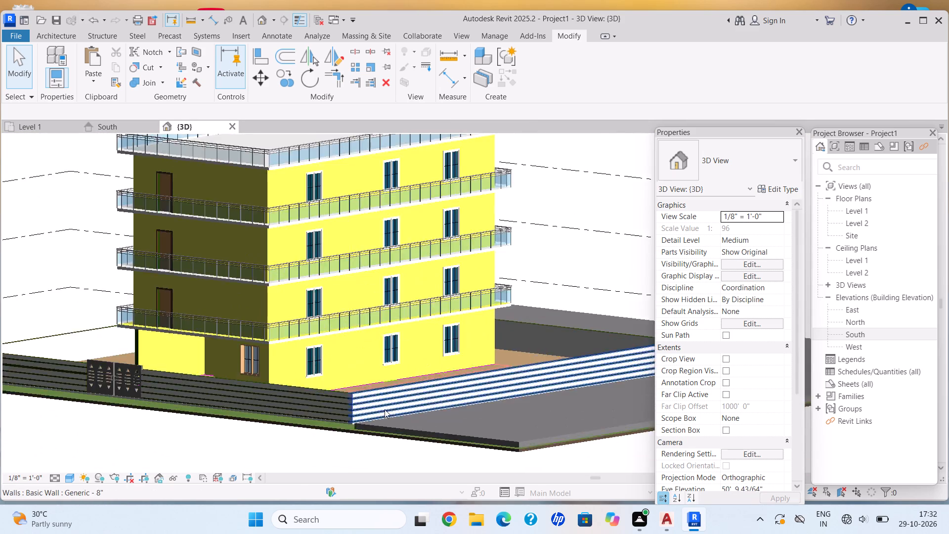
pyautogui.scroll(10, 385, 409)
pyautogui.press('Escape')
pyautogui.scroll(-6, 338, 421)
pyautogui.keyDown('shift'); pyautogui.moveTo(346, 372); pyautogui.dragTo(385, 352, button='middle'); pyautogui.keyUp('shift')
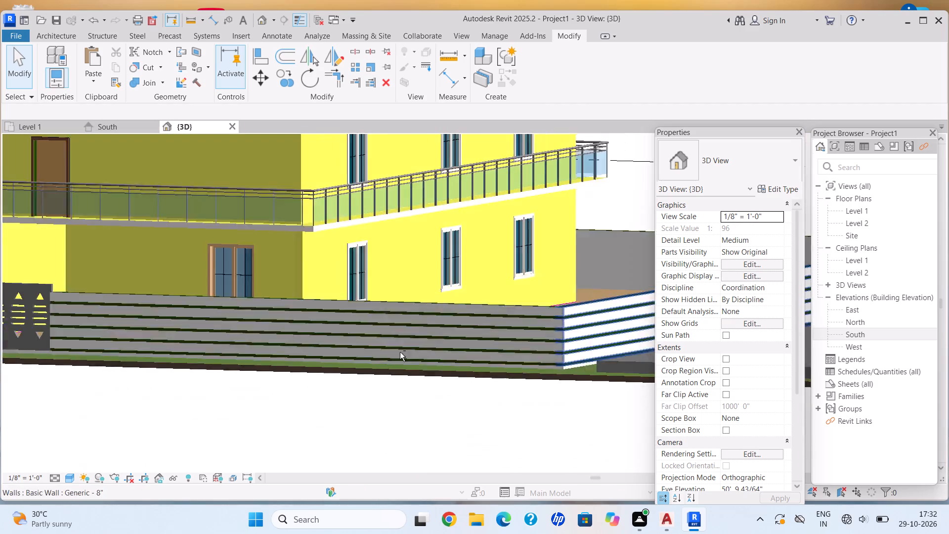
pyautogui.scroll(1, 419, 372)
pyautogui.scroll(-6, 419, 376)
pyautogui.moveTo(492, 376); pyautogui.dragTo(510, 402, button='middle')
pyautogui.keyDown('shift'); pyautogui.scroll(1, 510, 402); pyautogui.keyUp('shift')
pyautogui.scroll(-3, 518, 392)
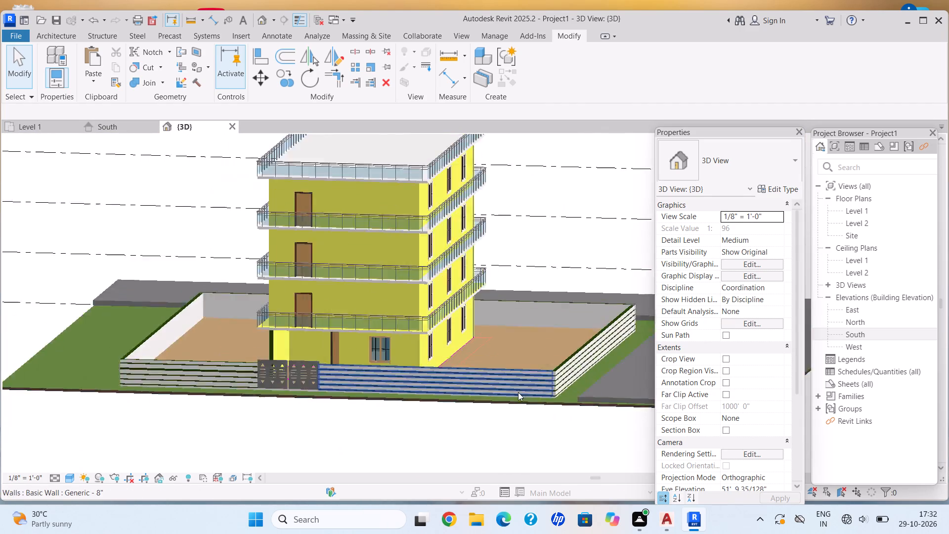
pyautogui.scroll(-3, 518, 392)
pyautogui.moveTo(519, 391); pyautogui.dragTo(599, 438, button='middle')
pyautogui.keyDown('shift'); pyautogui.moveTo(612, 438); pyautogui.dragTo(576, 446, button='middle'); pyautogui.keyUp('shift')
pyautogui.keyDown('shift'); pyautogui.moveTo(542, 446); pyautogui.dragTo(529, 445, button='middle'); pyautogui.keyUp('shift')
pyautogui.keyDown('shift'); pyautogui.middleClick(519, 439); pyautogui.keyUp('shift')
pyautogui.keyDown('shift'); pyautogui.middleClick(515, 436); pyautogui.keyUp('shift')
pyautogui.keyDown('shift'); pyautogui.middleClick(515, 436); pyautogui.keyUp('shift')
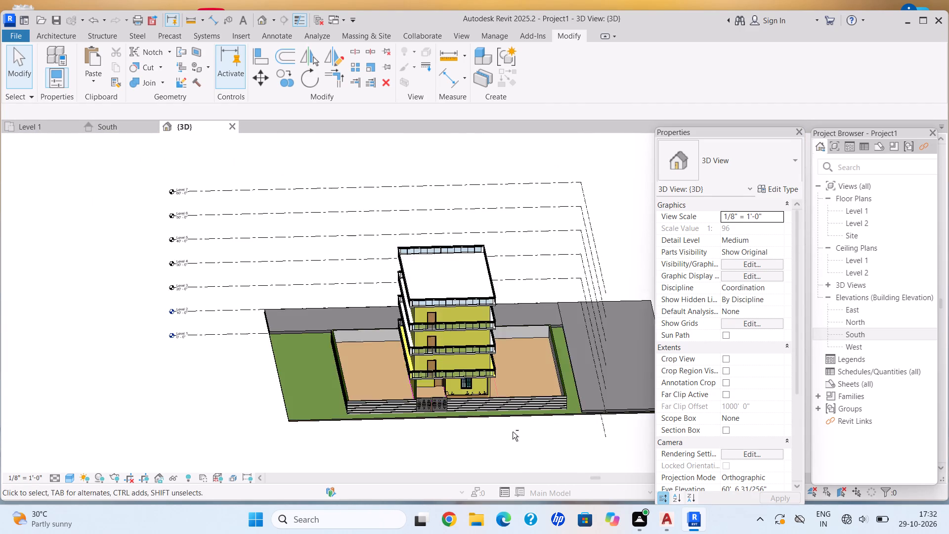
# Extend the grassland toposolid's front boundary line outward, away from the gate and front compound wall.
pyautogui.moveTo(591, 419); pyautogui.dragTo(581, 413, button='middle')
pyautogui.keyDown('shift'); pyautogui.middleClick(580, 413); pyautogui.keyUp('shift')
pyautogui.keyDown('shift'); pyautogui.middleClick(579, 413); pyautogui.keyUp('shift')
pyautogui.scroll(5, 599, 421)
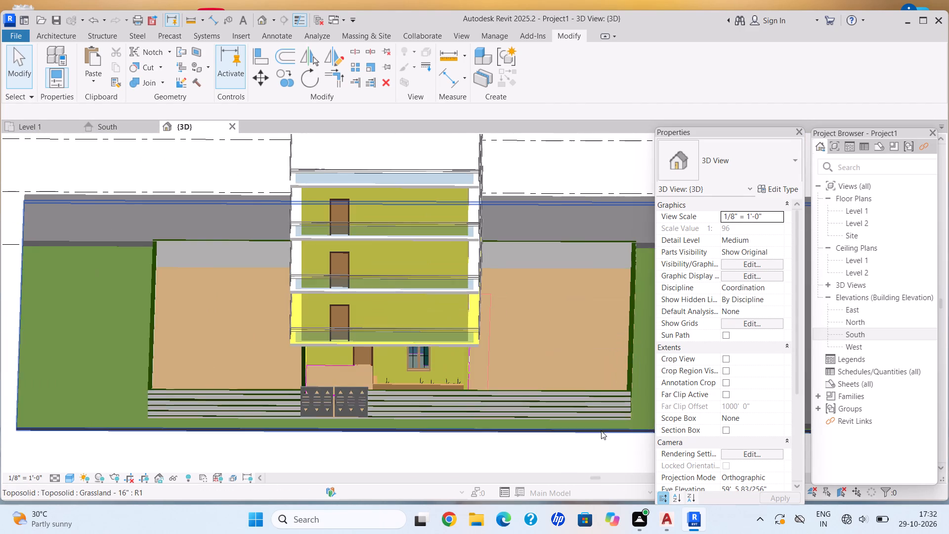
pyautogui.click(601, 431)
pyautogui.click(527, 76)
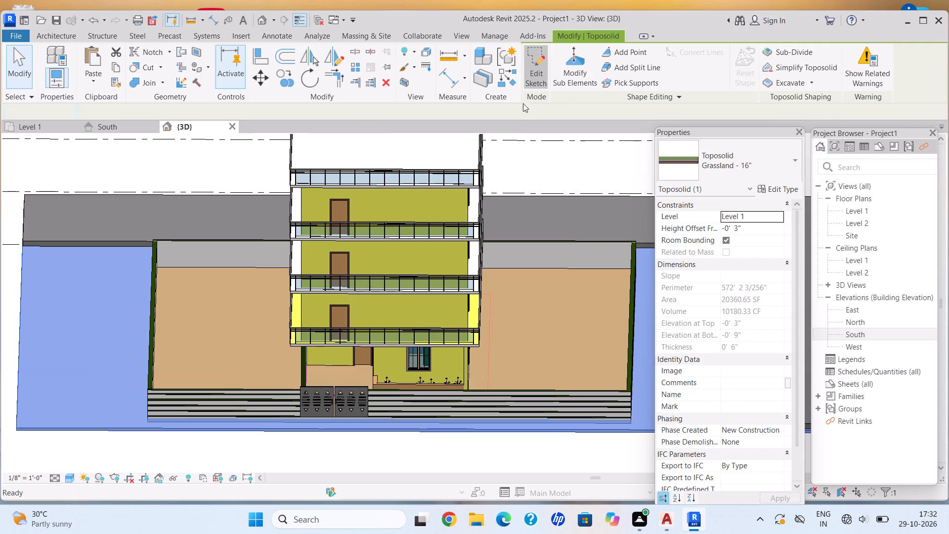
pyautogui.scroll(3, 442, 423)
pyautogui.moveTo(441, 430); pyautogui.dragTo(450, 463)
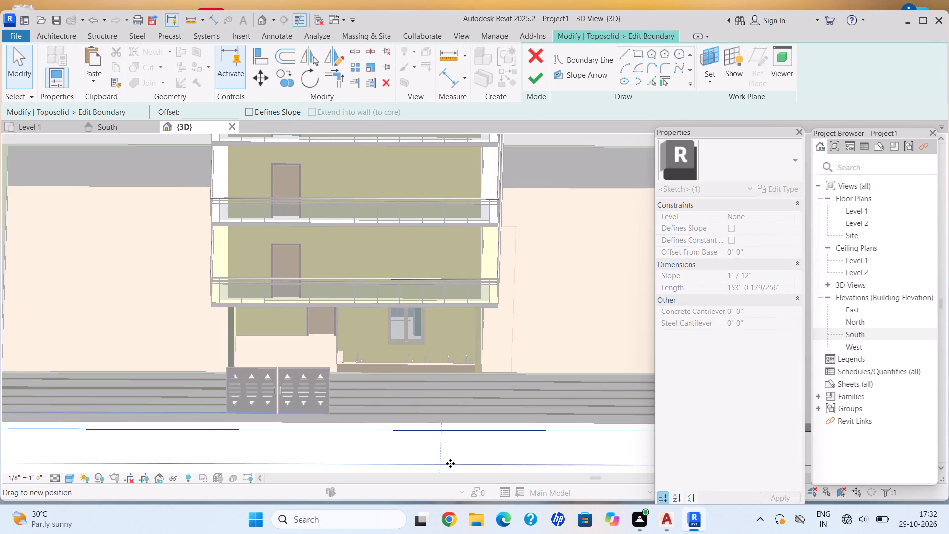
pyautogui.click(534, 68)
pyautogui.scroll(-8, 458, 348)
pyautogui.moveTo(457, 346); pyautogui.dragTo(443, 340, button='middle')
pyautogui.moveTo(429, 336); pyautogui.dragTo(422, 335, button='middle')
pyautogui.scroll(-2, 407, 332)
pyautogui.press('Escape')
pyautogui.scroll(5, 530, 353)
# Stretch the front end of the side road's generic model forward to the grassland's front edge.
pyautogui.click(532, 361)
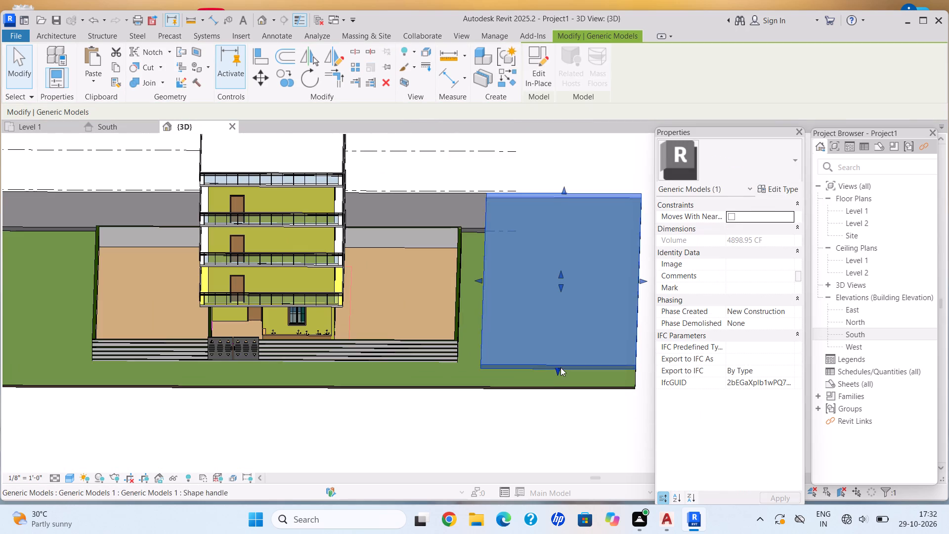
pyautogui.middleClick(518, 327)
pyautogui.scroll(6, 540, 367)
pyautogui.moveTo(577, 370); pyautogui.dragTo(585, 405)
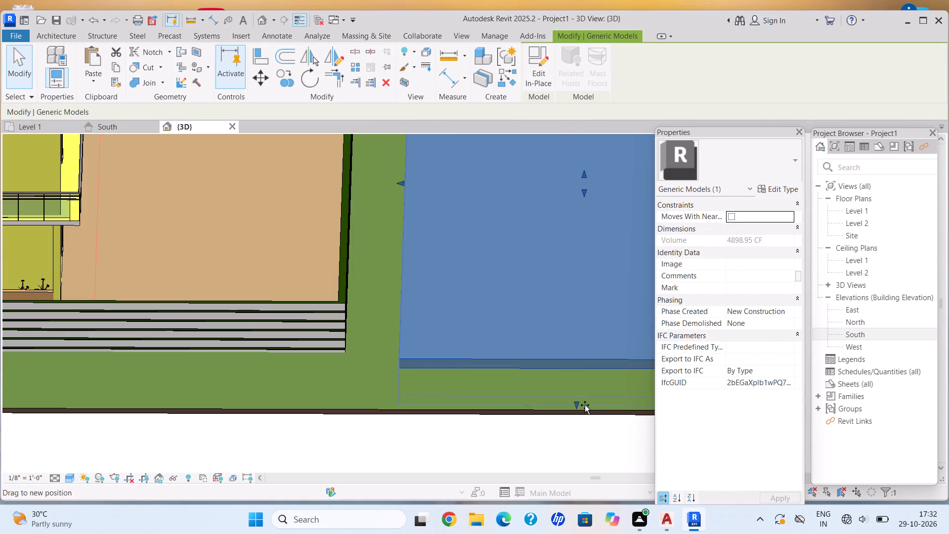
pyautogui.moveTo(585, 405); pyautogui.dragTo(581, 406)
pyautogui.press('Escape')
pyautogui.scroll(-3, 392, 409)
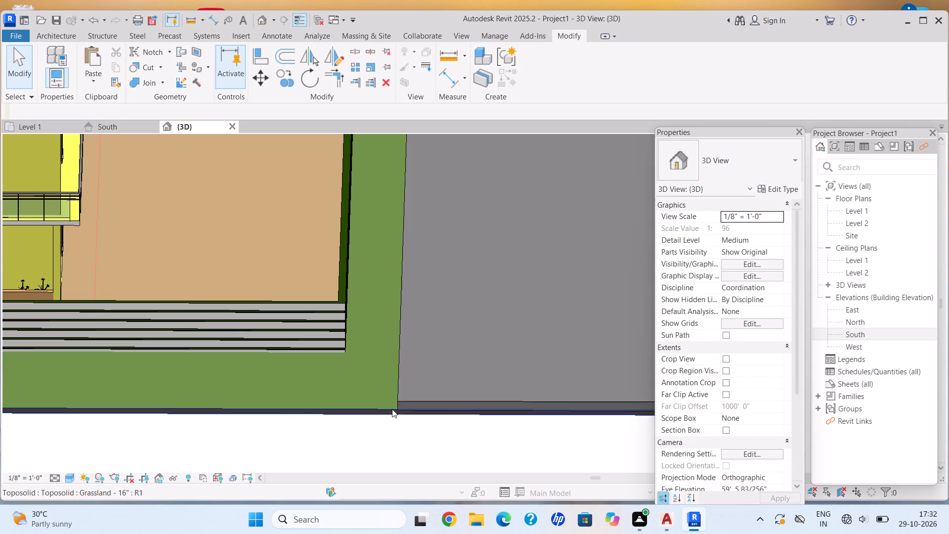
# Examine the whole site from the front and the grass side, including the ground, roads and compound wall.
pyautogui.scroll(-10, 392, 409)
pyautogui.moveTo(404, 381); pyautogui.dragTo(391, 370, button='middle')
pyautogui.keyDown('shift'); pyautogui.middleClick(390, 369); pyautogui.keyUp('shift')
pyautogui.keyDown('shift'); pyautogui.middleClick(389, 368); pyautogui.keyUp('shift')
pyautogui.keyDown('shift'); pyautogui.middleClick(388, 367); pyautogui.keyUp('shift')
pyautogui.keyDown('shift'); pyautogui.moveTo(387, 362); pyautogui.dragTo(394, 352, button='middle'); pyautogui.keyUp('shift')
pyautogui.keyDown('shift'); pyautogui.moveTo(394, 351); pyautogui.dragTo(411, 363, button='middle'); pyautogui.keyUp('shift')
pyautogui.scroll(1, 427, 386)
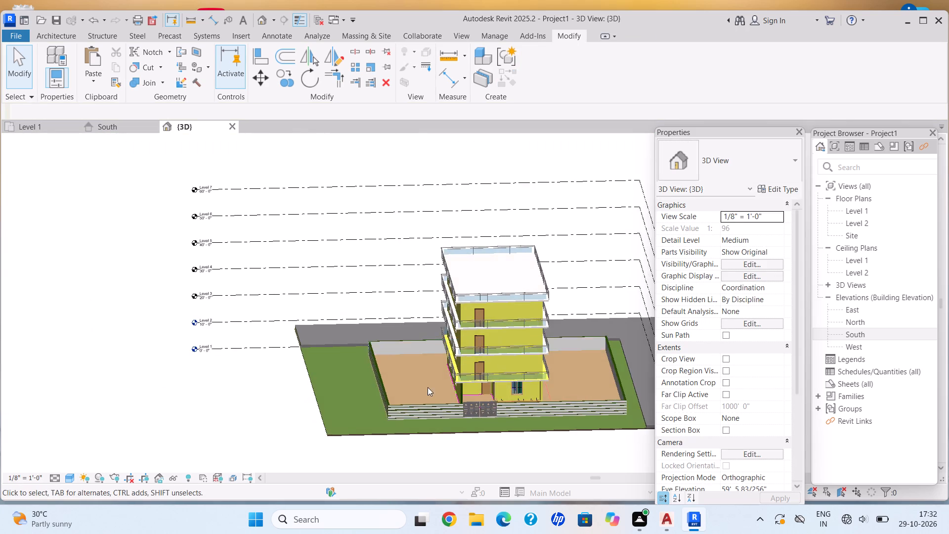
pyautogui.scroll(1, 428, 387)
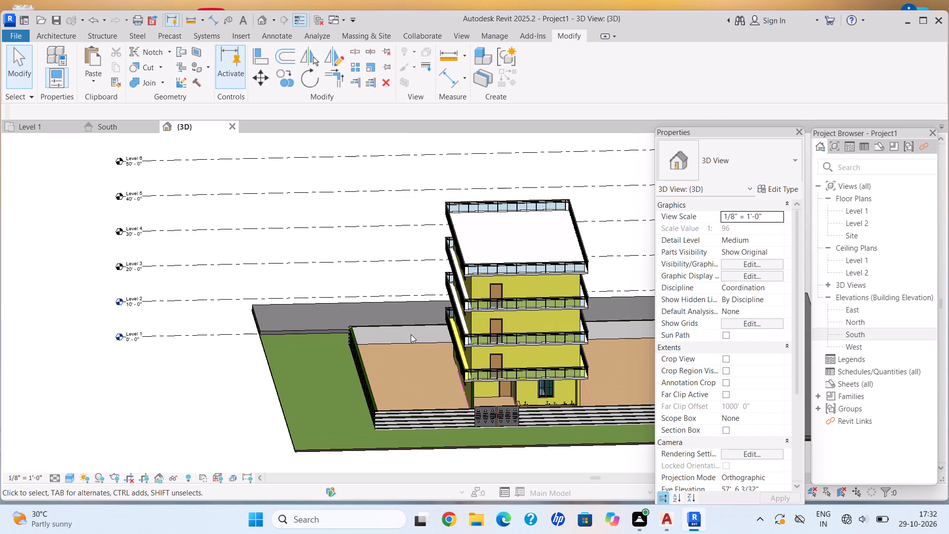
pyautogui.scroll(-2, 343, 307)
pyautogui.moveTo(334, 281); pyautogui.dragTo(329, 273, button='middle')
pyautogui.scroll(5, 328, 334)
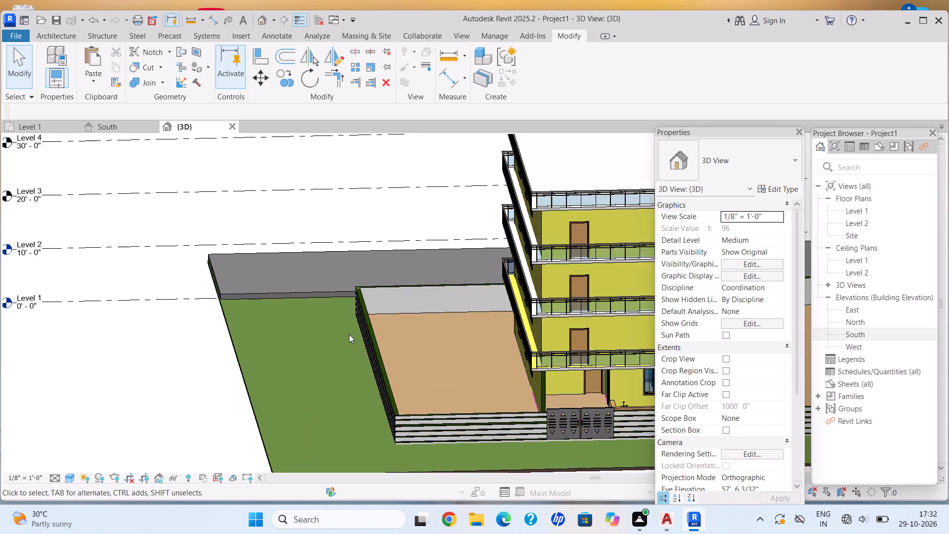
pyautogui.middleClick(349, 333)
pyautogui.moveTo(345, 329); pyautogui.dragTo(245, 276, button='middle')
pyautogui.press('Escape')
pyautogui.scroll(-1, 457, 343)
pyautogui.keyDown('shift'); pyautogui.moveTo(450, 359); pyautogui.dragTo(420, 392, button='middle'); pyautogui.keyUp('shift')
pyautogui.keyDown('shift'); pyautogui.moveTo(415, 459); pyautogui.dragTo(542, 429, button='middle'); pyautogui.keyUp('shift')
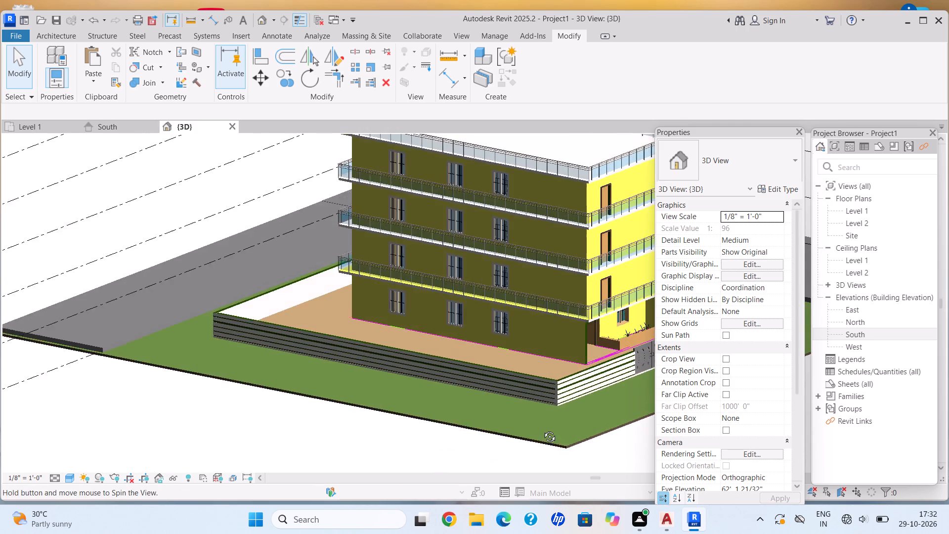
pyautogui.keyDown('shift'); pyautogui.moveTo(542, 429); pyautogui.dragTo(543, 429, button='middle'); pyautogui.keyUp('shift')
# Examine the building's front corner up close, around the gate, ground-floor entrance and planter.
pyautogui.scroll(5, 565, 304)
pyautogui.middleClick(579, 324)
pyautogui.moveTo(553, 325); pyautogui.dragTo(414, 306, button='middle')
pyautogui.middleClick(321, 302)
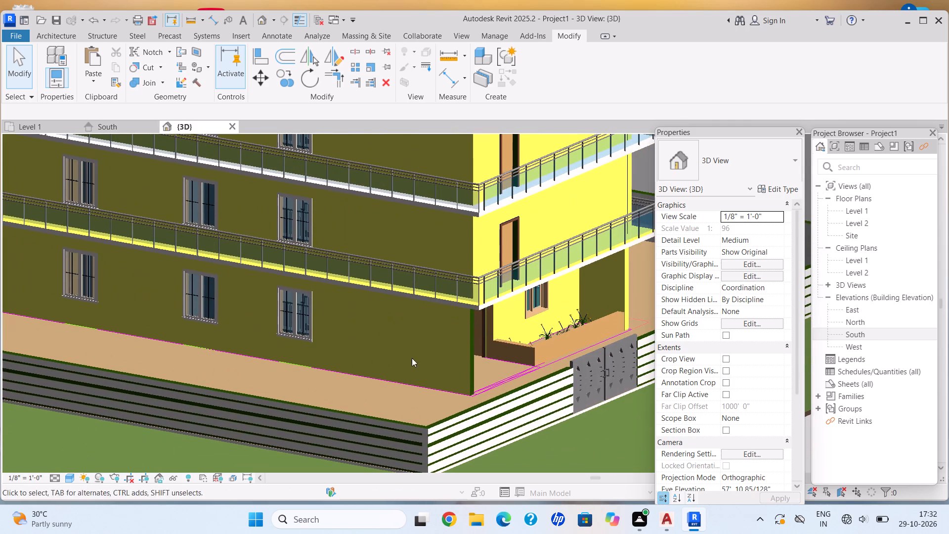
pyautogui.keyDown('shift'); pyautogui.middleClick(560, 395); pyautogui.keyUp('shift')
pyautogui.keyDown('shift'); pyautogui.moveTo(564, 400); pyautogui.dragTo(566, 418, button='middle'); pyautogui.keyUp('shift')
pyautogui.scroll(6, 509, 376)
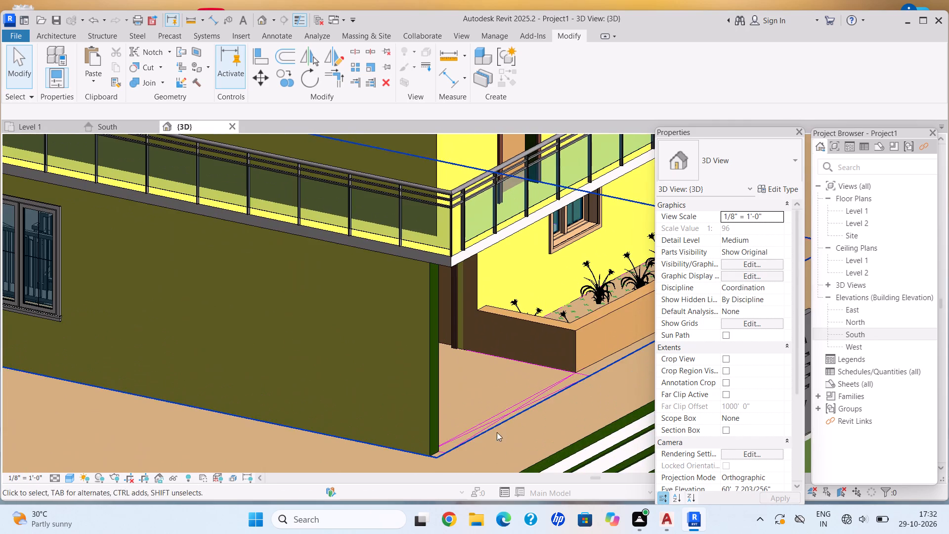
pyautogui.scroll(-6, 489, 434)
pyautogui.moveTo(484, 427); pyautogui.dragTo(481, 415, button='middle')
pyautogui.scroll(11, 493, 381)
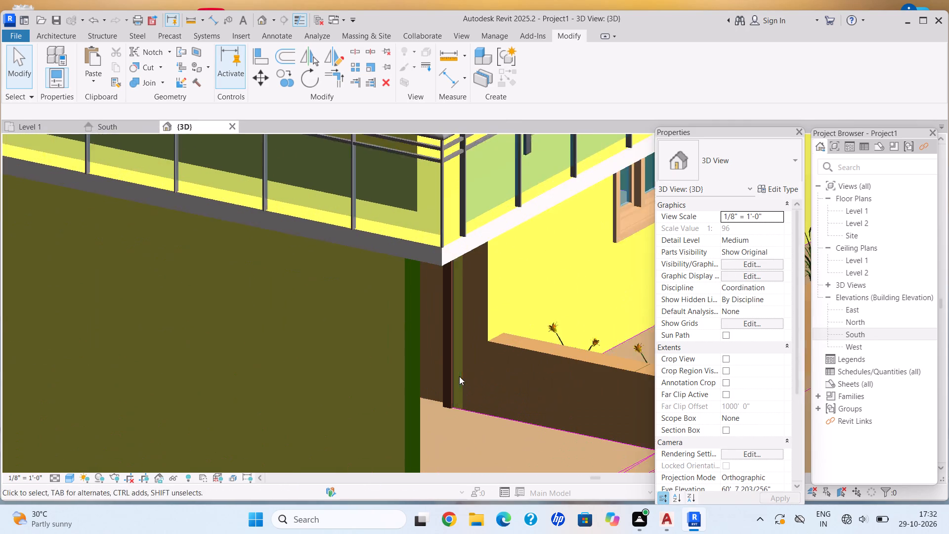
pyautogui.scroll(-9, 516, 448)
pyautogui.moveTo(517, 436); pyautogui.dragTo(513, 430, button='middle')
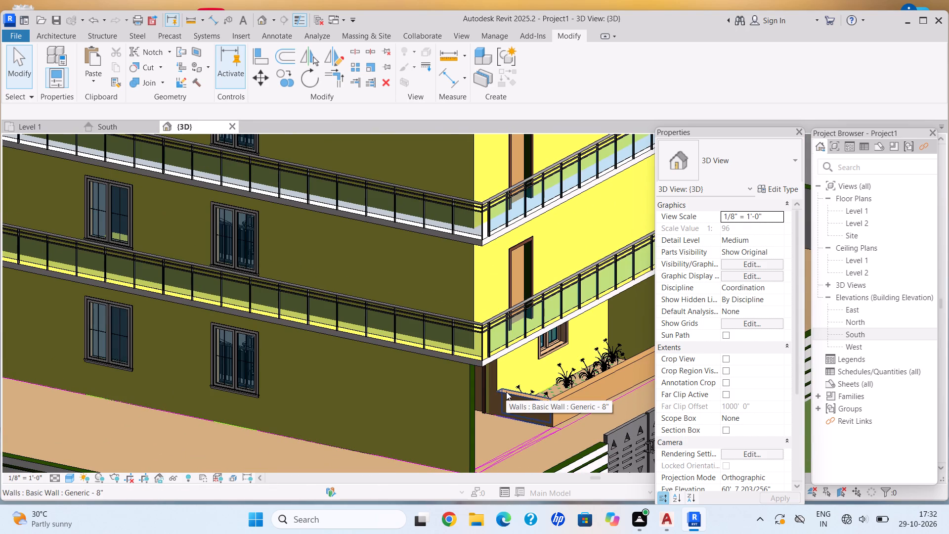
# Examine the planter wall, ground-floor entrance and gate at the building's front corner up close.
pyautogui.press('Escape')
pyautogui.scroll(-1, 484, 347)
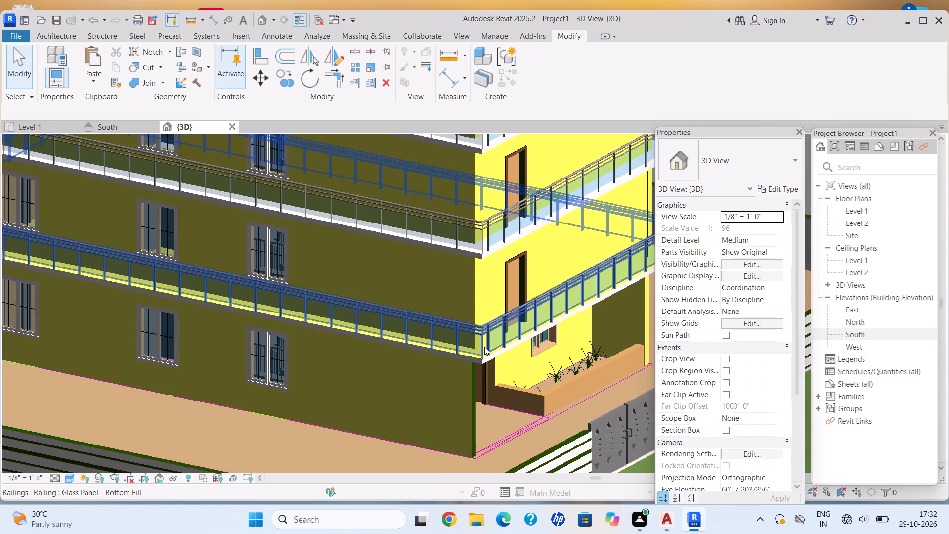
pyautogui.moveTo(482, 342); pyautogui.dragTo(429, 296, button='middle')
pyautogui.scroll(9, 533, 370)
pyautogui.scroll(4, 295, 299)
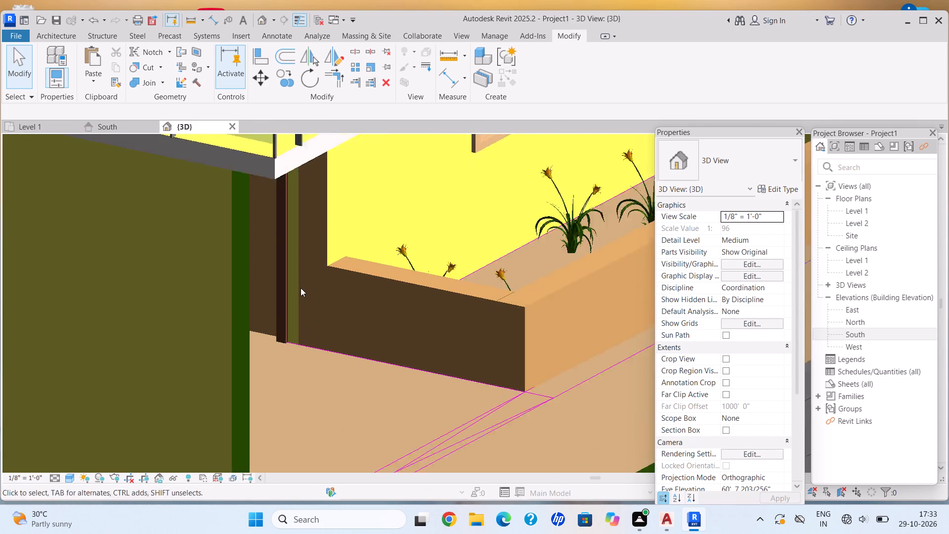
pyautogui.scroll(1, 302, 284)
pyautogui.scroll(-3, 298, 285)
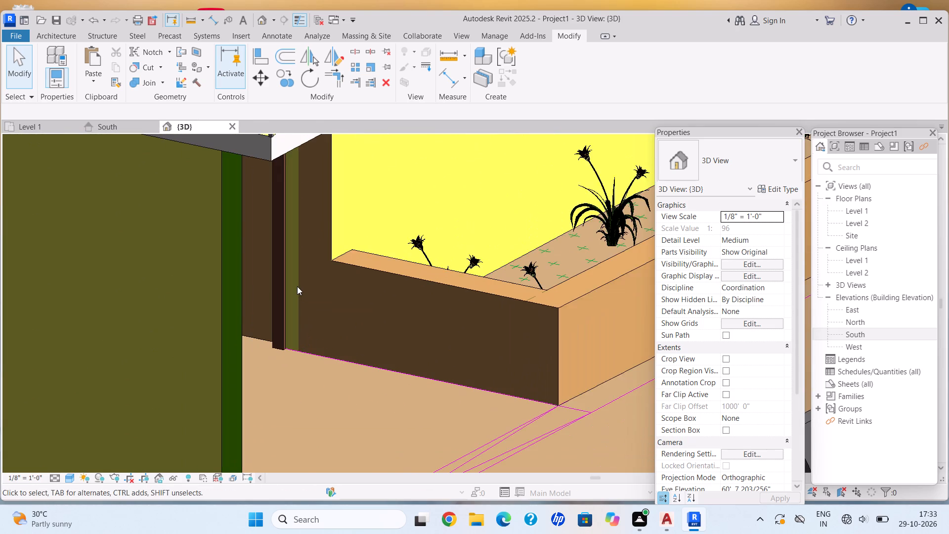
pyautogui.scroll(-9, 297, 286)
pyautogui.moveTo(317, 292); pyautogui.dragTo(436, 293, button='middle')
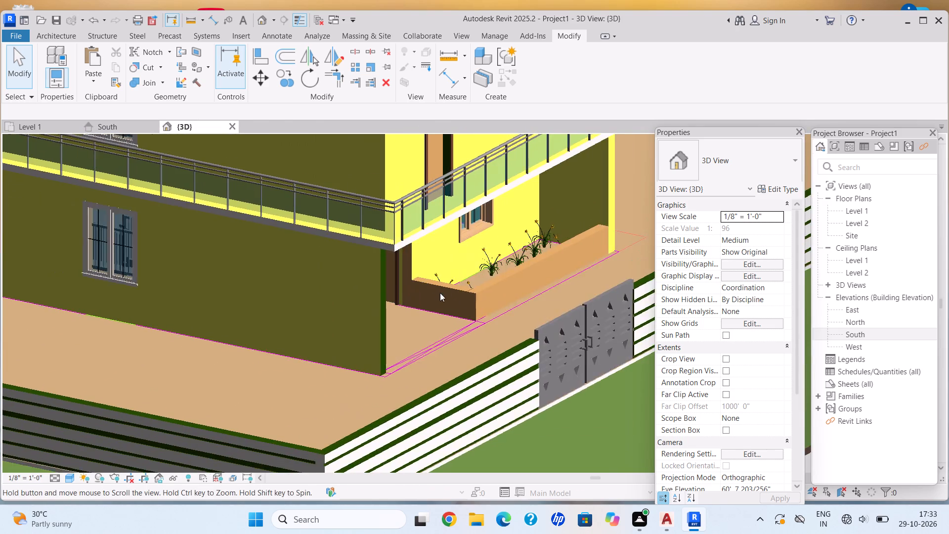
pyautogui.keyDown('shift'); pyautogui.moveTo(533, 311); pyautogui.dragTo(529, 314, button='middle'); pyautogui.keyUp('shift')
pyautogui.keyDown('shift'); pyautogui.moveTo(516, 320); pyautogui.dragTo(460, 303, button='middle'); pyautogui.keyUp('shift')
pyautogui.scroll(-2, 436, 297)
pyautogui.moveTo(451, 300); pyautogui.dragTo(565, 317, button='middle')
pyautogui.scroll(-2, 562, 316)
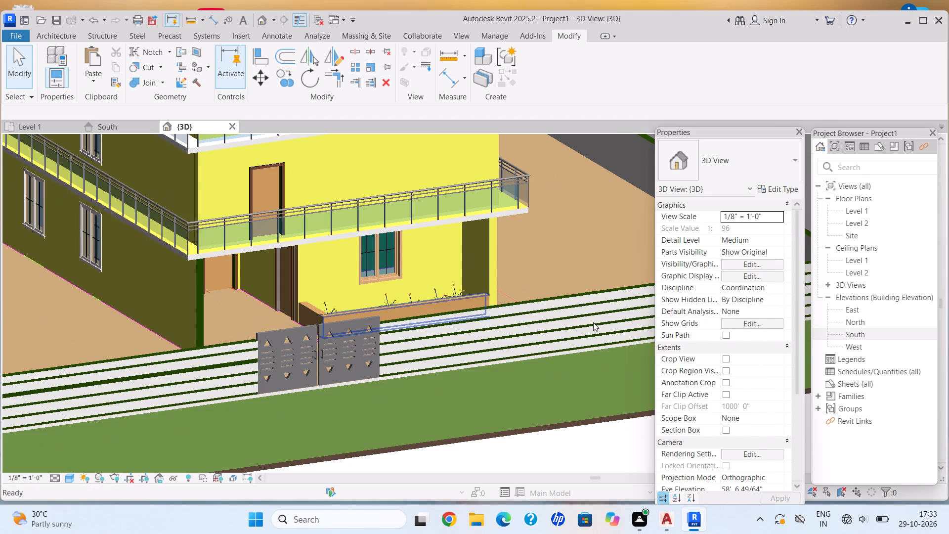
# Examine the building's front and side facades with their balconies, and the compound wall around them.
pyautogui.keyDown('shift'); pyautogui.moveTo(510, 317); pyautogui.dragTo(501, 314, button='middle'); pyautogui.keyUp('shift')
pyautogui.keyDown('shift'); pyautogui.moveTo(488, 310); pyautogui.dragTo(482, 310, button='middle'); pyautogui.keyUp('shift')
pyautogui.keyDown('shift'); pyautogui.middleClick(480, 310); pyautogui.keyUp('shift')
pyautogui.keyDown('shift'); pyautogui.moveTo(442, 314); pyautogui.dragTo(326, 320, button='middle'); pyautogui.keyUp('shift')
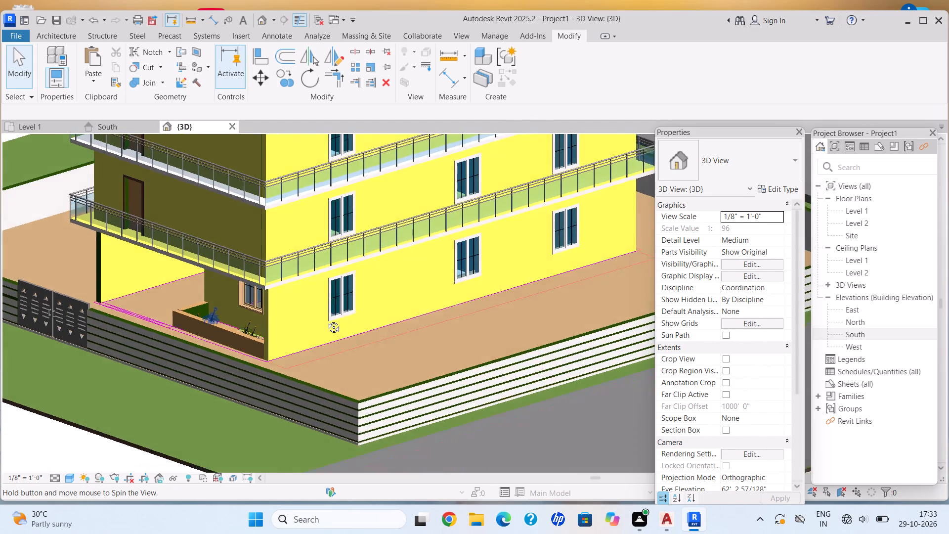
pyautogui.keyDown('shift'); pyautogui.moveTo(326, 320); pyautogui.dragTo(462, 333, button='middle'); pyautogui.keyUp('shift')
pyautogui.scroll(4, 469, 328)
pyautogui.scroll(1, 541, 369)
pyautogui.moveTo(535, 366); pyautogui.dragTo(508, 330, button='middle')
pyautogui.scroll(-7, 520, 339)
pyautogui.moveTo(410, 368); pyautogui.dragTo(415, 377, button='middle')
pyautogui.scroll(1, 415, 377)
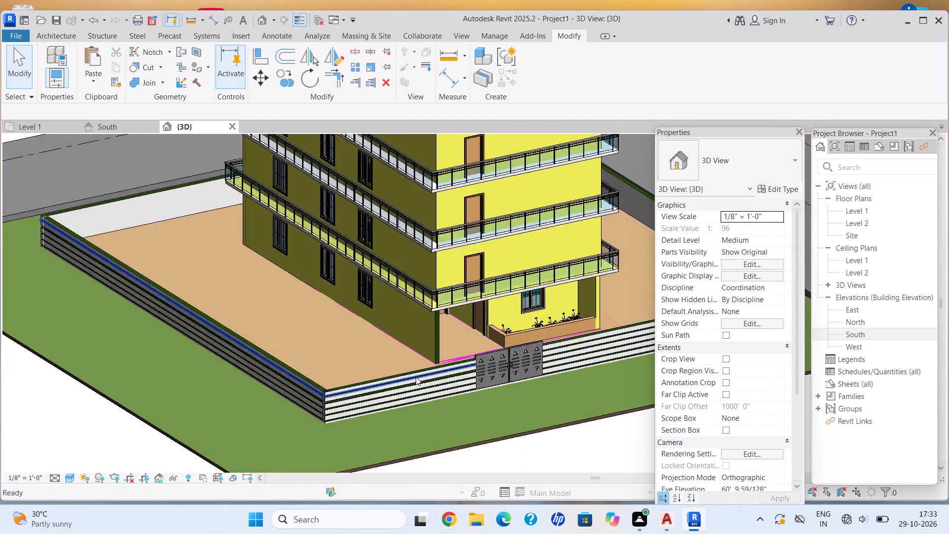
pyautogui.scroll(-6, 416, 377)
pyautogui.scroll(5, 429, 272)
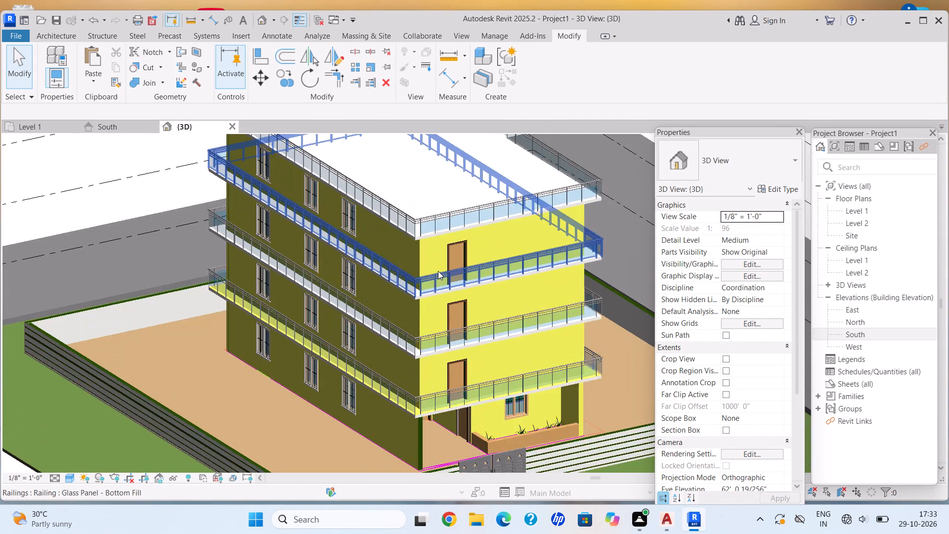
pyautogui.scroll(-4, 466, 317)
pyautogui.moveTo(462, 316); pyautogui.dragTo(455, 284, button='middle')
pyautogui.scroll(1, 467, 286)
pyautogui.scroll(-3, 492, 334)
pyautogui.moveTo(488, 334); pyautogui.dragTo(478, 316, button='middle')
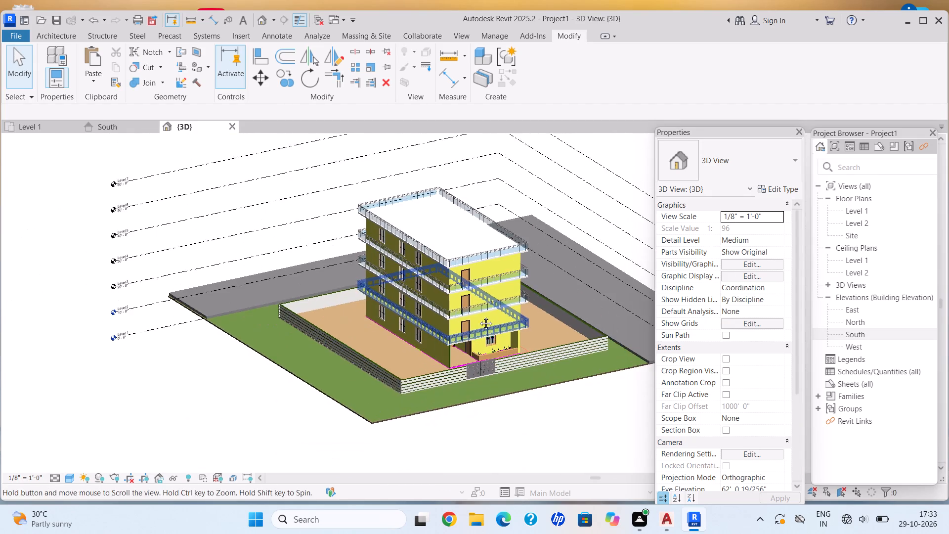
pyautogui.moveTo(478, 316); pyautogui.dragTo(478, 315, button='middle')
pyautogui.scroll(4, 483, 314)
pyautogui.press('Escape')
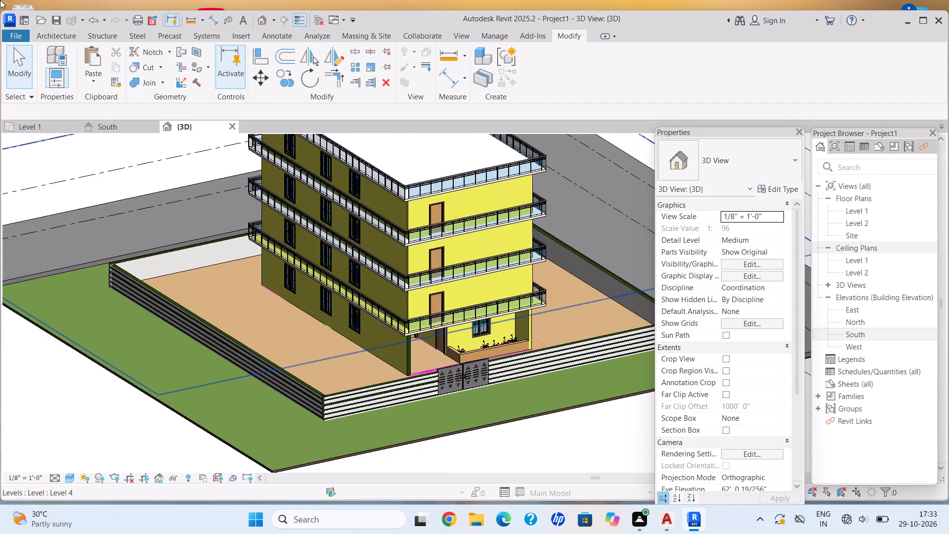
# Start window placement with the Window-Casement-Double 57" x 72" type.
pyautogui.click(67, 35)
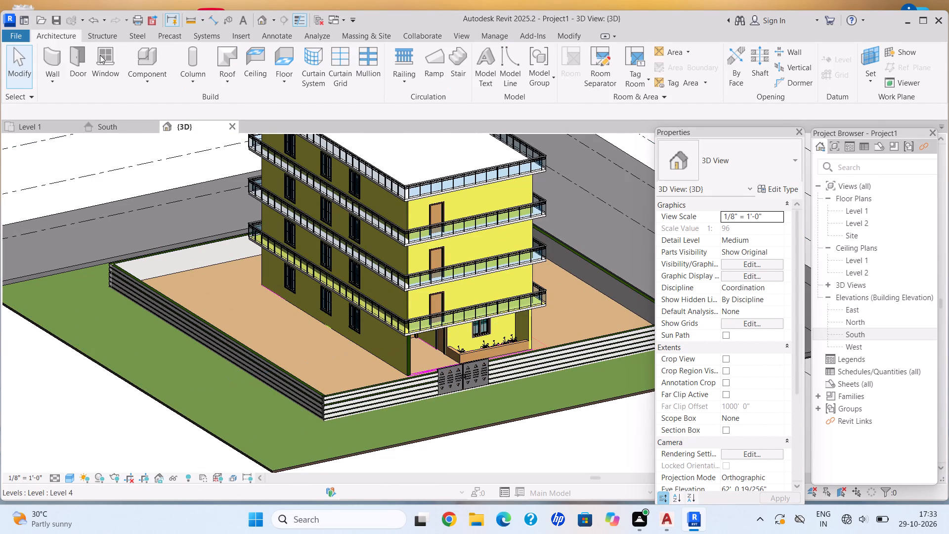
pyautogui.click(110, 62)
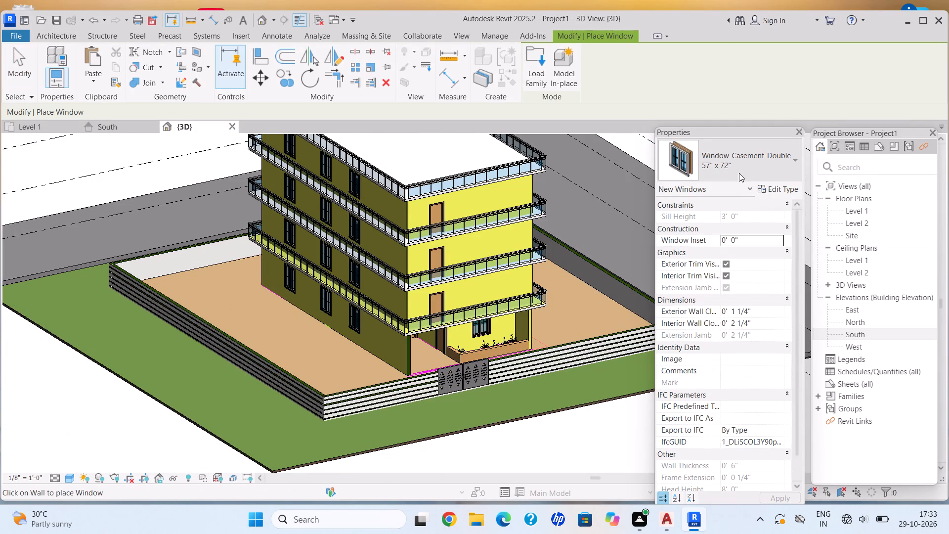
pyautogui.tripleClick(739, 173)
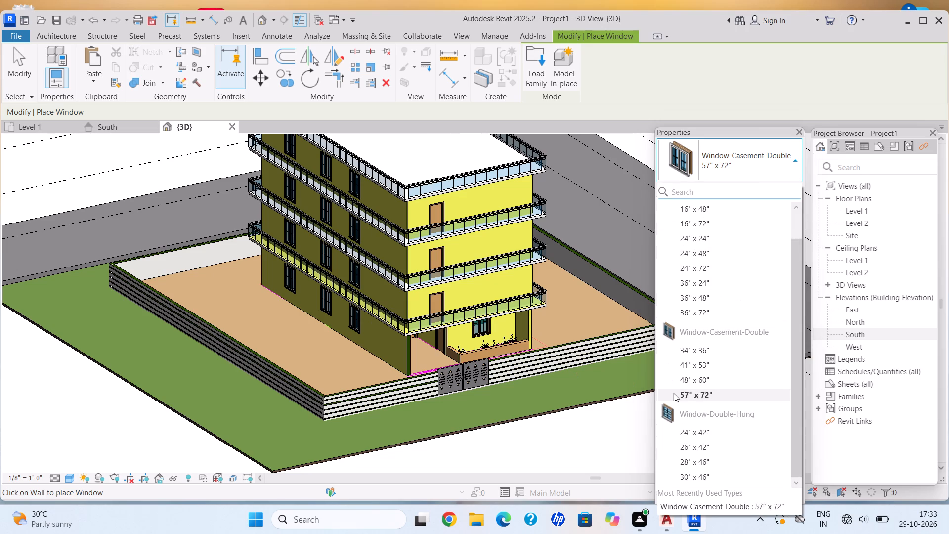
pyautogui.click(682, 396)
pyautogui.click(787, 190)
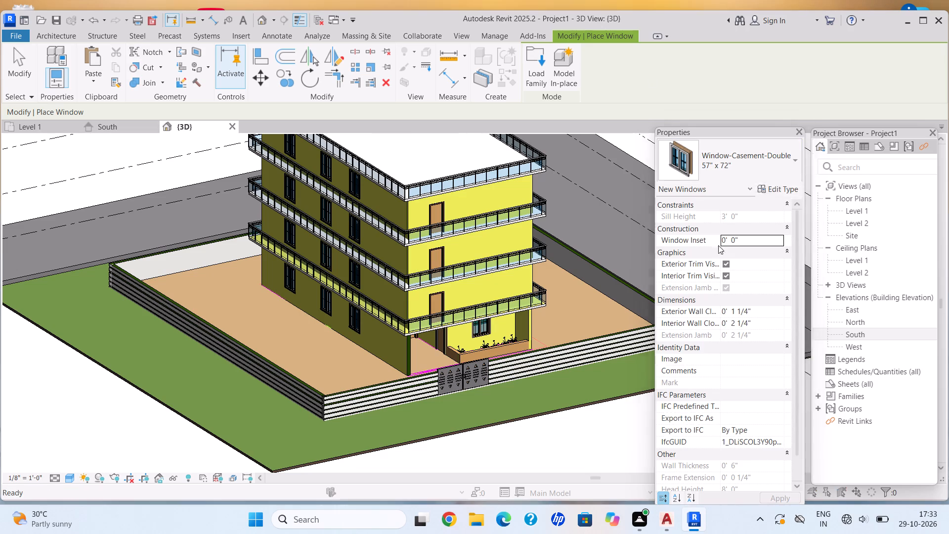
pyautogui.click(804, 434)
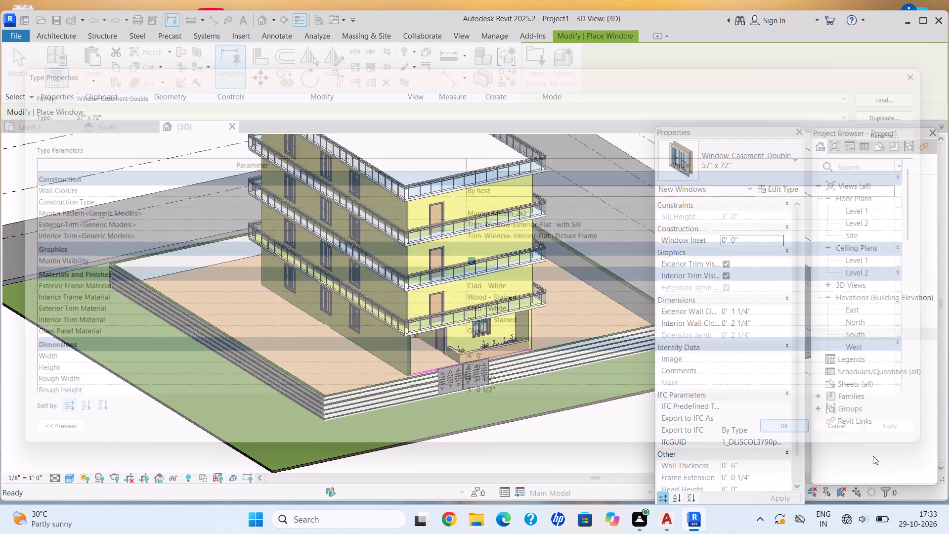
pyautogui.scroll(2, 479, 222)
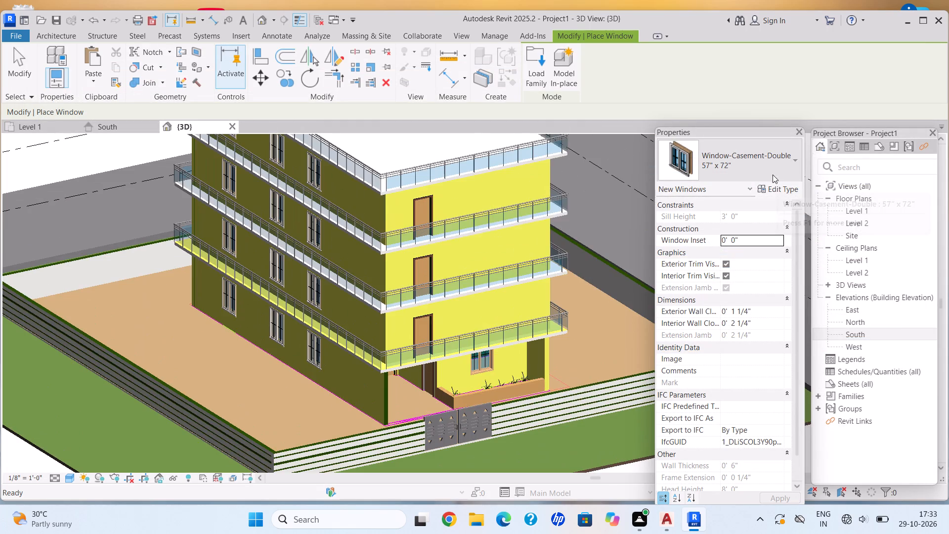
pyautogui.click(772, 174)
pyautogui.click(711, 479)
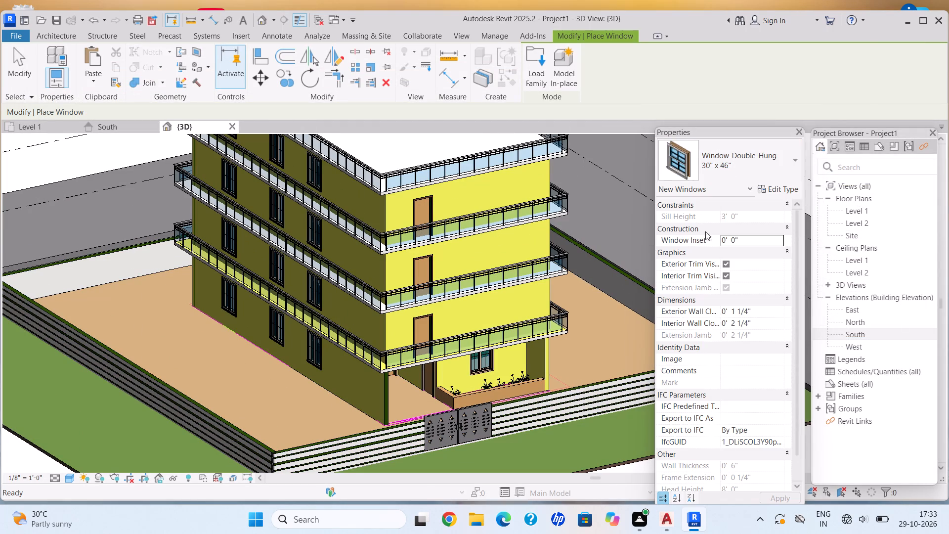
pyautogui.click(726, 169)
pyautogui.click(738, 176)
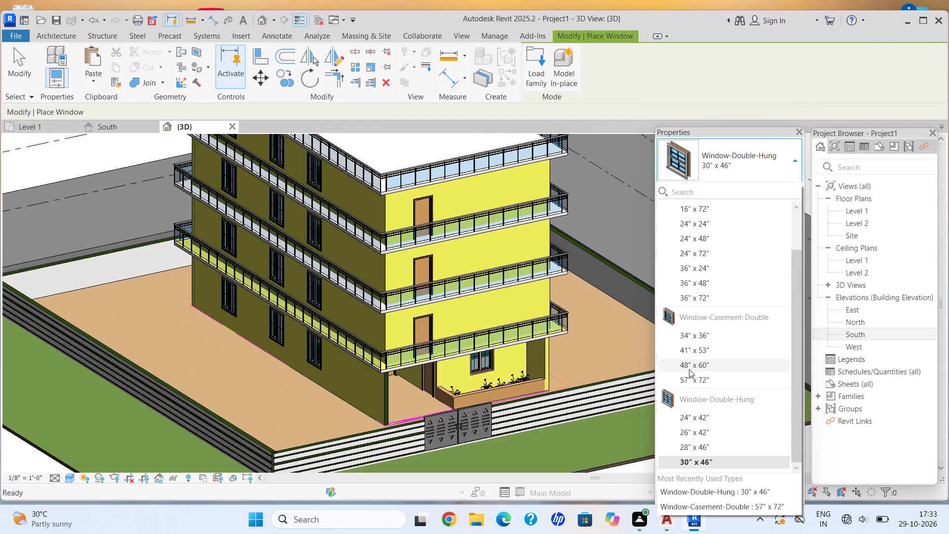
pyautogui.click(695, 377)
# Place a window on the front wall of the lowest balcony floor, about 15'-3" from the door and 7'-6" from the wall end.
pyautogui.scroll(5, 513, 194)
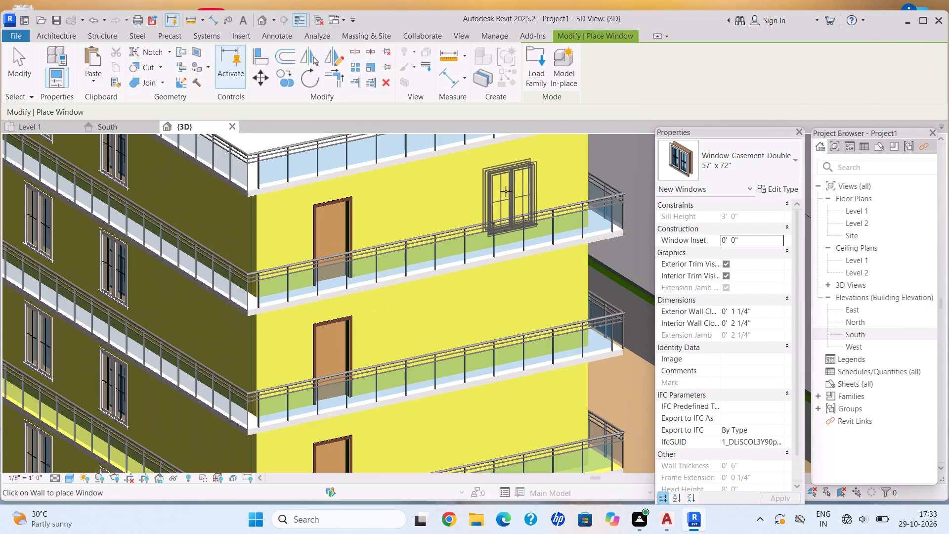
pyautogui.scroll(-4, 550, 259)
pyautogui.scroll(7, 526, 372)
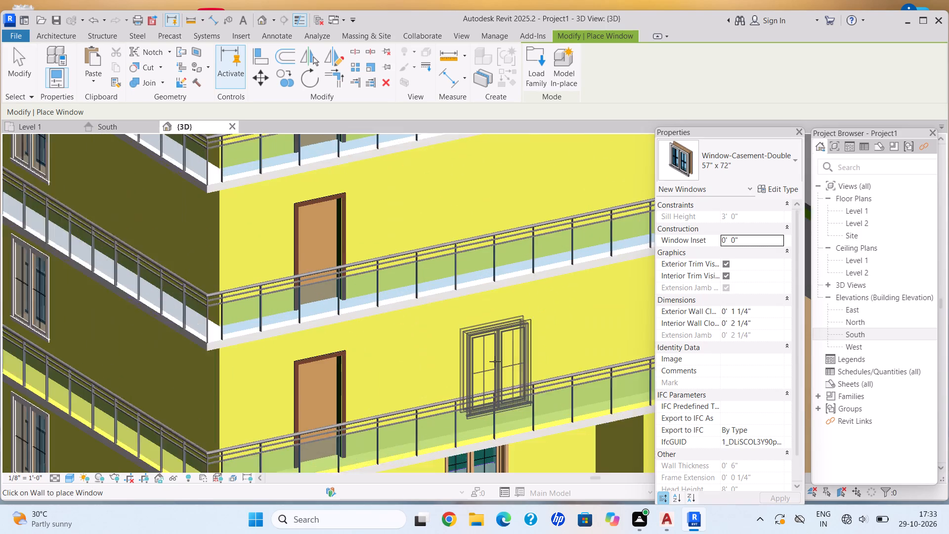
pyautogui.scroll(-8, 523, 343)
pyautogui.moveTo(492, 342); pyautogui.dragTo(486, 337, button='middle')
pyautogui.moveTo(485, 336); pyautogui.dragTo(461, 318, button='middle')
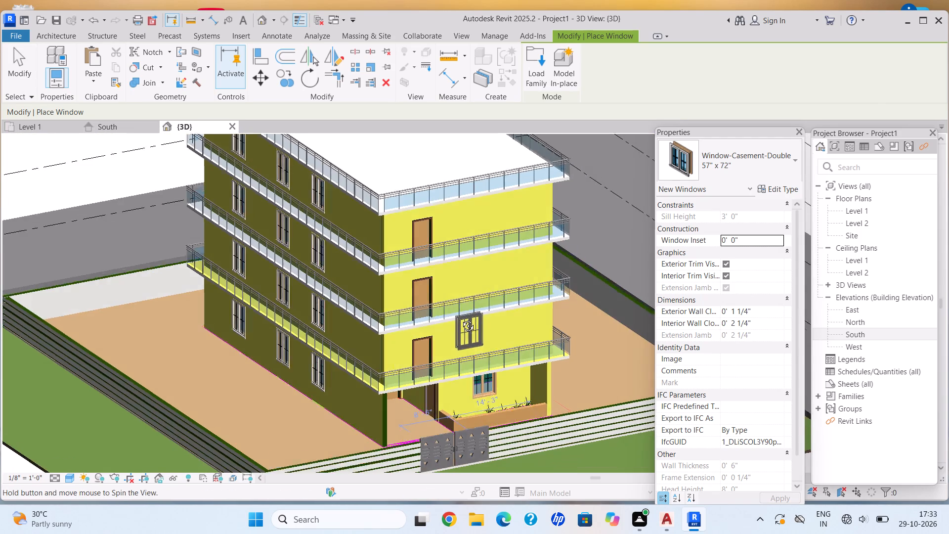
pyautogui.moveTo(461, 318); pyautogui.dragTo(452, 312, button='middle')
pyautogui.keyDown('shift'); pyautogui.middleClick(451, 311); pyautogui.keyUp('shift')
pyautogui.keyDown('shift'); pyautogui.middleClick(446, 309); pyautogui.keyUp('shift')
pyautogui.keyDown('shift'); pyautogui.middleClick(443, 308); pyautogui.keyUp('shift')
pyautogui.keyDown('shift'); pyautogui.moveTo(437, 304); pyautogui.dragTo(422, 287, button='middle'); pyautogui.keyUp('shift')
pyautogui.scroll(4, 440, 308)
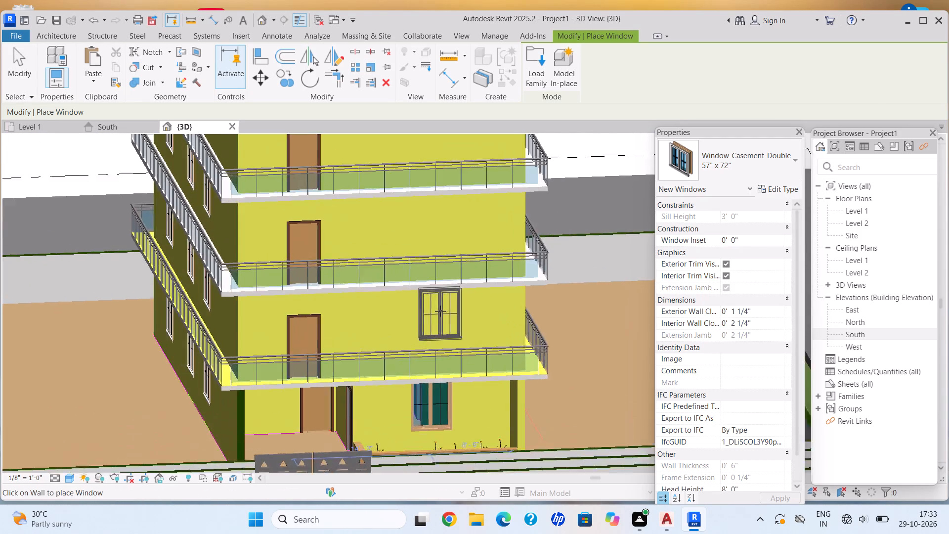
pyautogui.scroll(3, 440, 311)
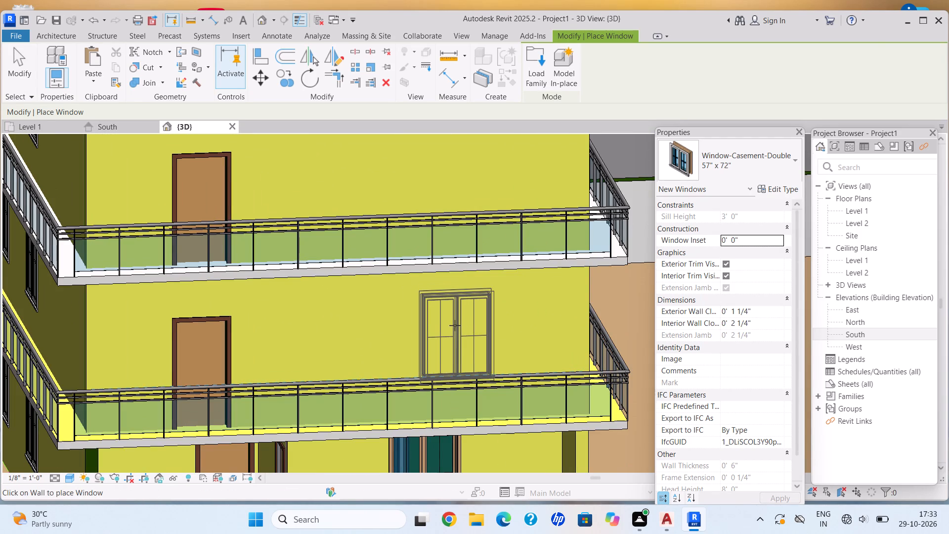
pyautogui.click(457, 325)
# Place matching 57" x 72" windows on the front wall of the two upper balcony floors, aligned above the first one.
pyautogui.scroll(-2, 452, 250)
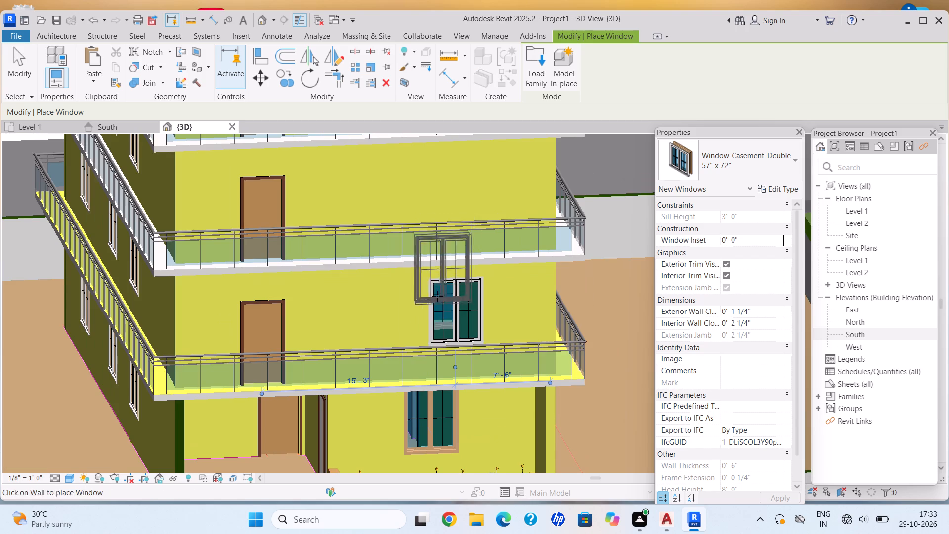
pyautogui.moveTo(437, 296); pyautogui.dragTo(436, 302, button='middle')
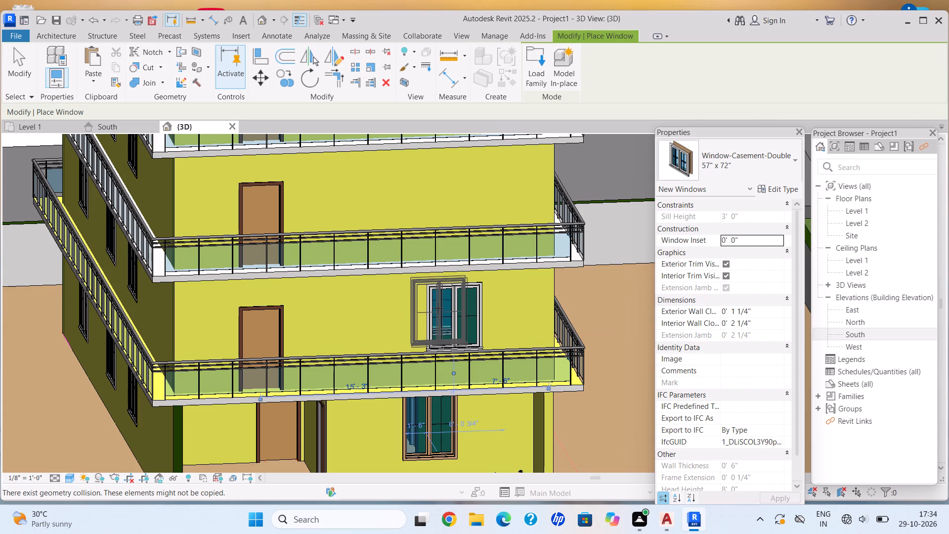
pyautogui.scroll(-2, 447, 274)
pyautogui.moveTo(449, 262); pyautogui.dragTo(451, 341, button='middle')
pyautogui.scroll(4, 453, 298)
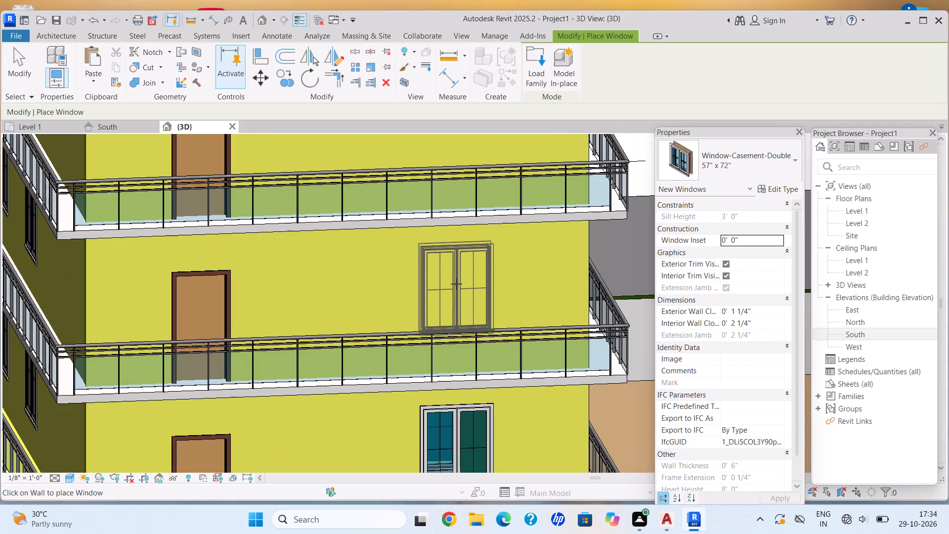
pyautogui.click(455, 277)
pyautogui.scroll(-1, 453, 257)
pyautogui.moveTo(453, 257); pyautogui.dragTo(451, 326, button='middle')
pyautogui.moveTo(449, 374); pyautogui.dragTo(448, 387, button='middle')
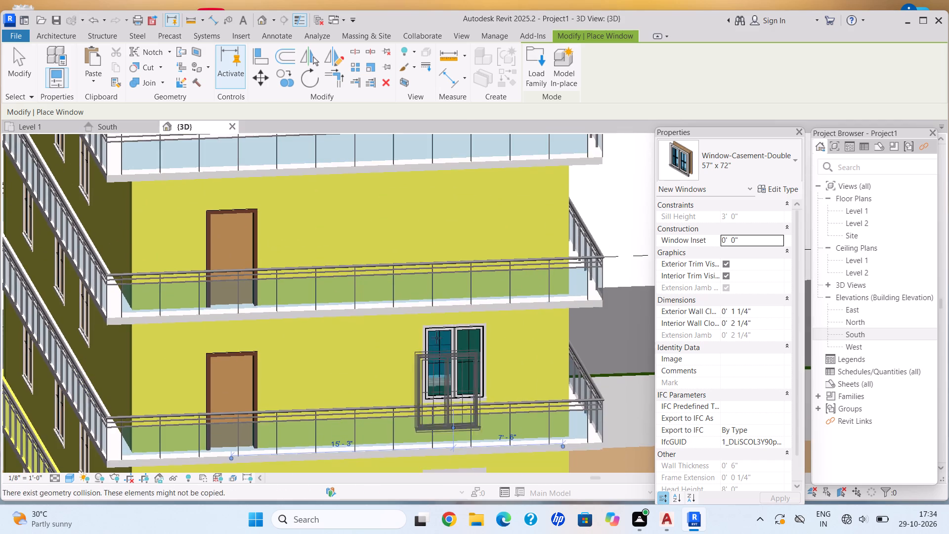
pyautogui.click(451, 215)
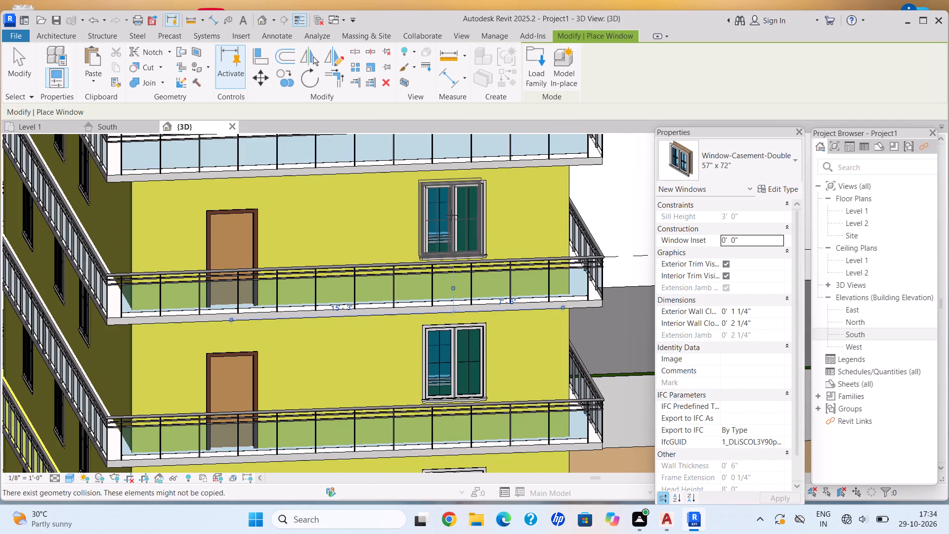
# Try to place a 57" x 72" double casement window over the existing ground-floor front window, and end window placement.
pyautogui.scroll(-7, 448, 242)
pyautogui.moveTo(471, 310); pyautogui.dragTo(410, 251, button='middle')
pyautogui.moveTo(430, 247); pyautogui.dragTo(467, 259, button='middle')
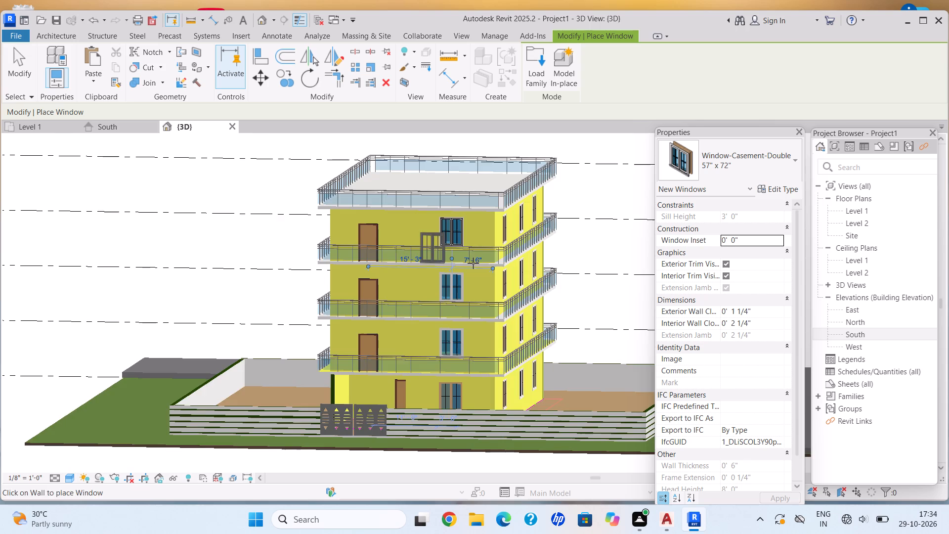
pyautogui.keyDown('shift'); pyautogui.middleClick(473, 263); pyautogui.keyUp('shift')
pyautogui.keyDown('shift'); pyautogui.middleClick(475, 265); pyautogui.keyUp('shift')
pyautogui.keyDown('shift'); pyautogui.middleClick(477, 267); pyautogui.keyUp('shift')
pyautogui.scroll(5, 421, 368)
pyautogui.moveTo(427, 359); pyautogui.dragTo(427, 285, button='middle')
pyautogui.moveTo(441, 302); pyautogui.dragTo(442, 303, button='middle')
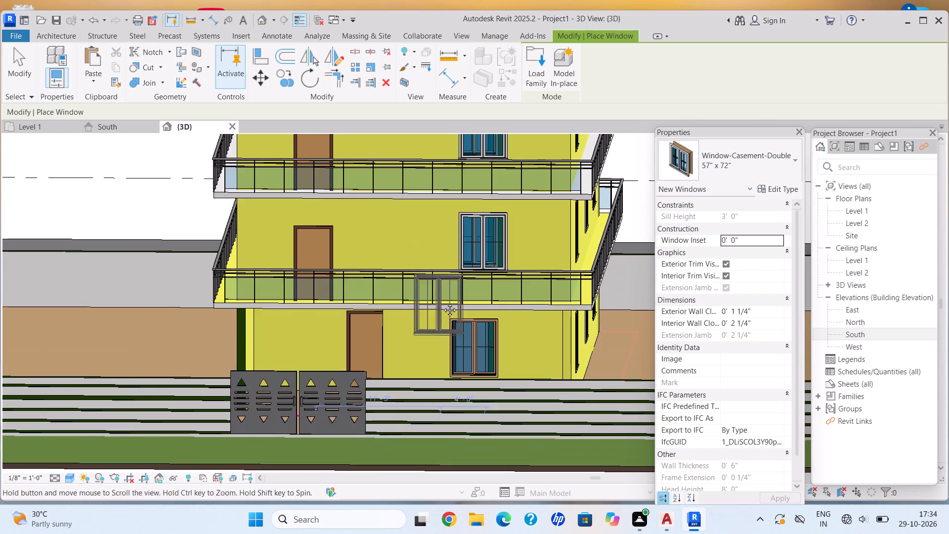
pyautogui.moveTo(442, 303); pyautogui.dragTo(451, 307, button='middle')
pyautogui.scroll(5, 526, 391)
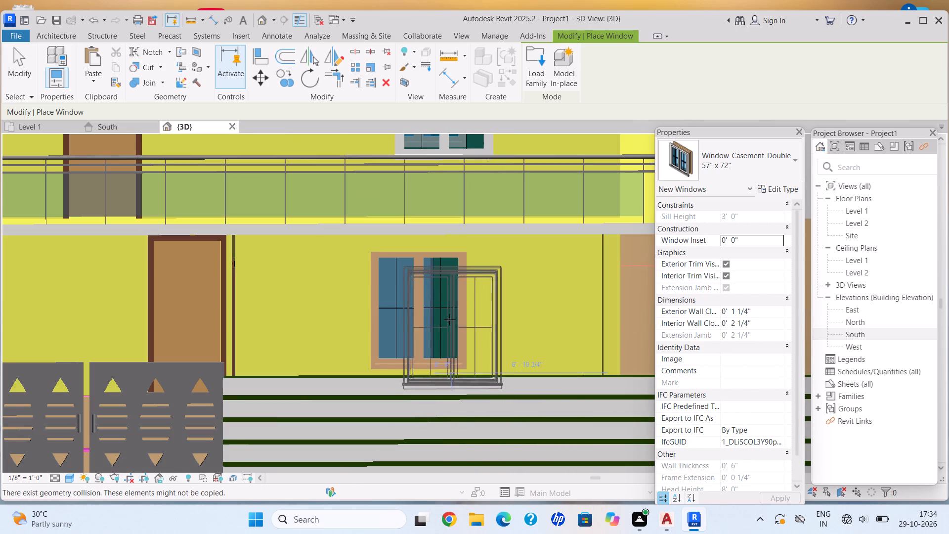
pyautogui.click(446, 296)
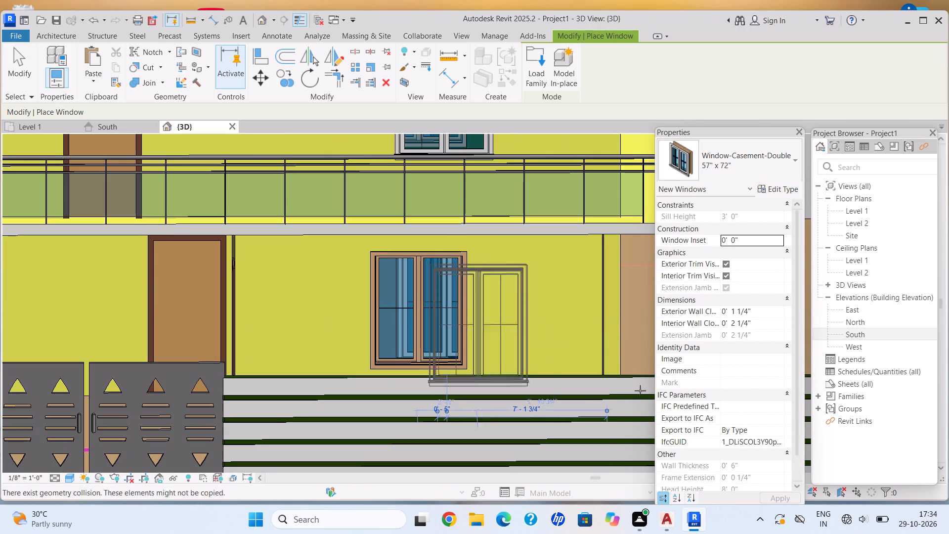
pyautogui.press('Escape')
pyautogui.press('Escape')
pyautogui.press('Escape')
pyautogui.press('Escape')
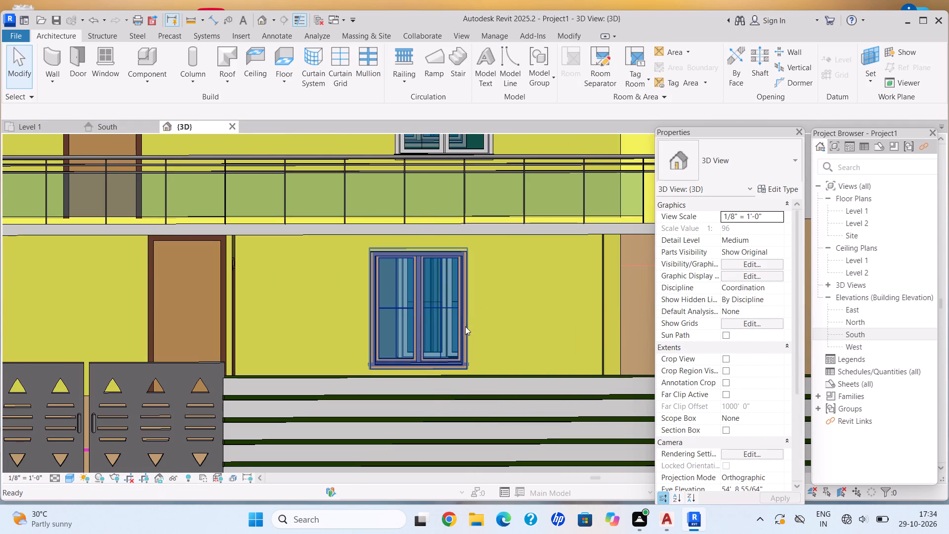
# Delete the existing wood-framed window from the ground-floor front wall.
pyautogui.click(465, 326)
pyautogui.press('Delete')
# Place a 57" x 72" double casement window on the ground-floor front wall, about 8'-5" from the door-side end and 7'-2" from the other end.
pyautogui.scroll(-5, 292, 57)
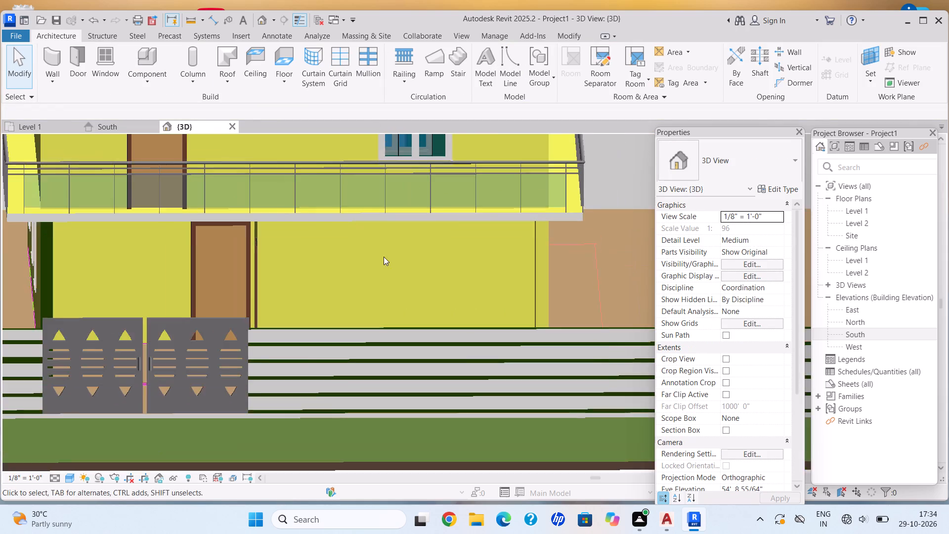
pyautogui.scroll(-3, 384, 257)
pyautogui.click(93, 63)
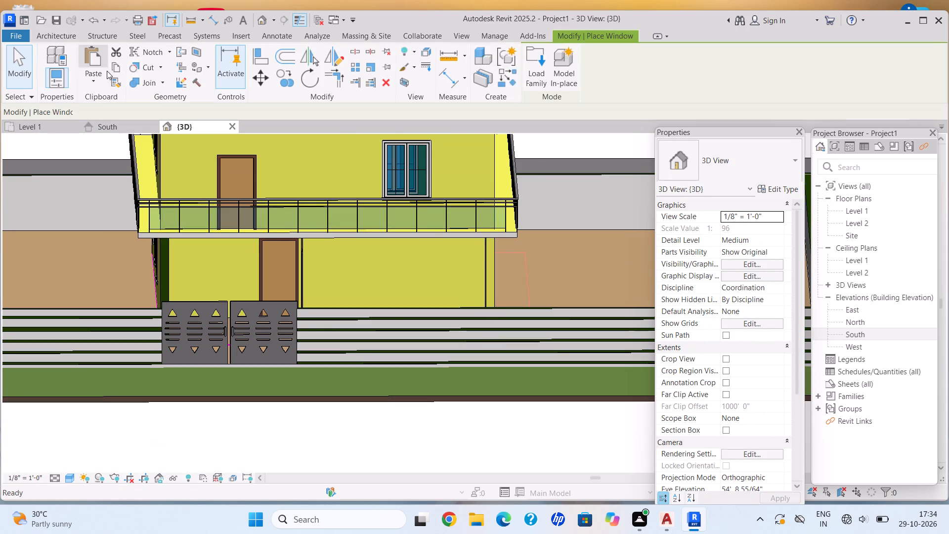
pyautogui.click(729, 151)
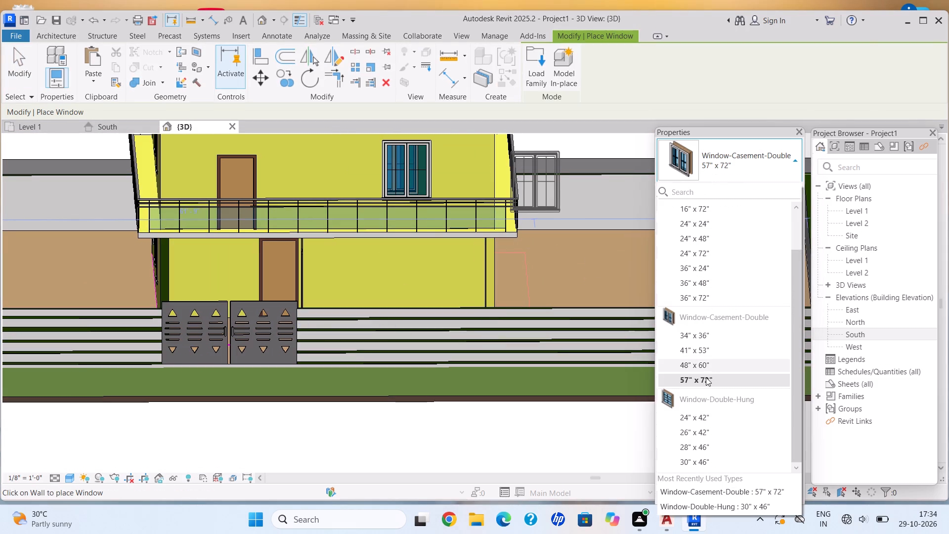
pyautogui.click(706, 377)
pyautogui.scroll(5, 408, 275)
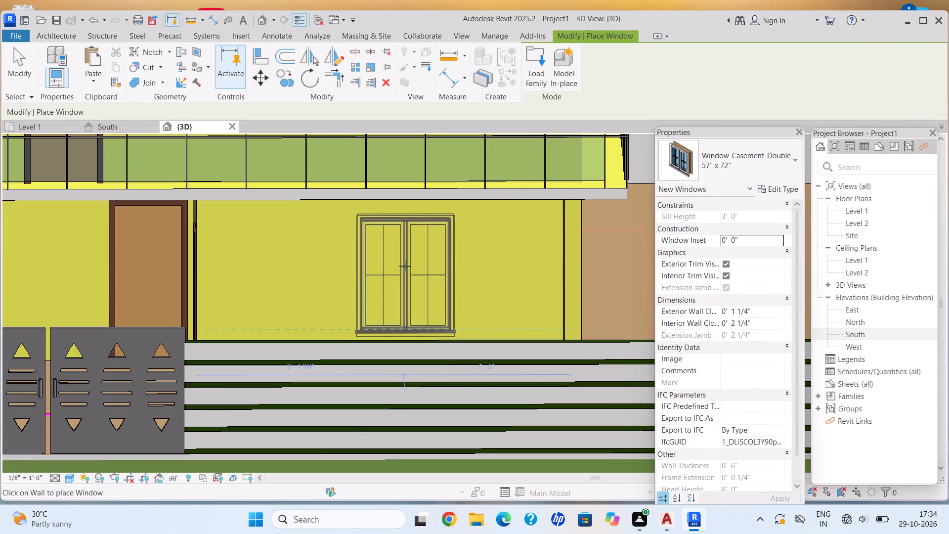
pyautogui.click(411, 263)
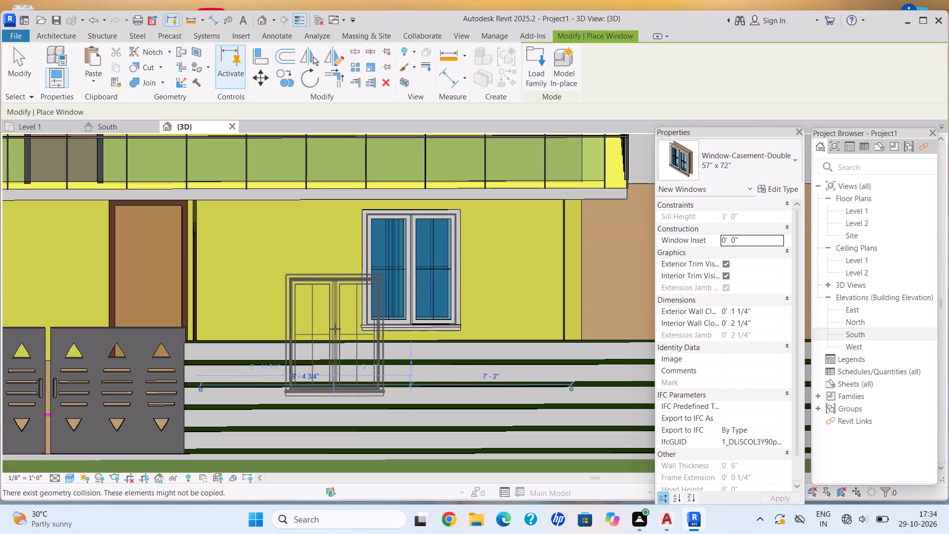
pyautogui.press('Escape')
pyautogui.press('Escape')
# Examine the whole building from the front, sides and above, checking the facades, windows, balconies and site ground.
pyautogui.scroll(-6, 381, 351)
pyautogui.scroll(-2, 449, 296)
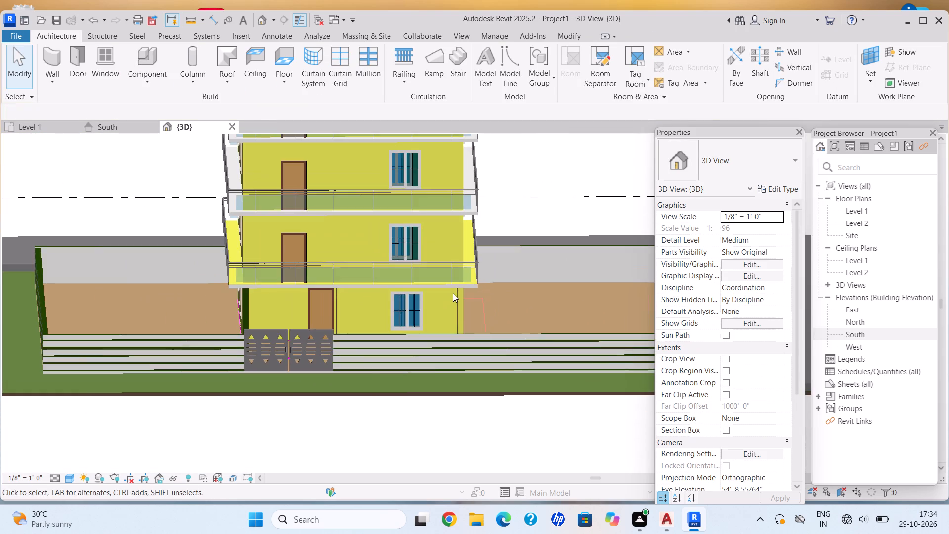
pyautogui.scroll(-3, 490, 302)
pyautogui.press('Escape')
pyautogui.keyDown('shift'); pyautogui.moveTo(490, 294); pyautogui.dragTo(486, 261, button='middle'); pyautogui.keyUp('shift')
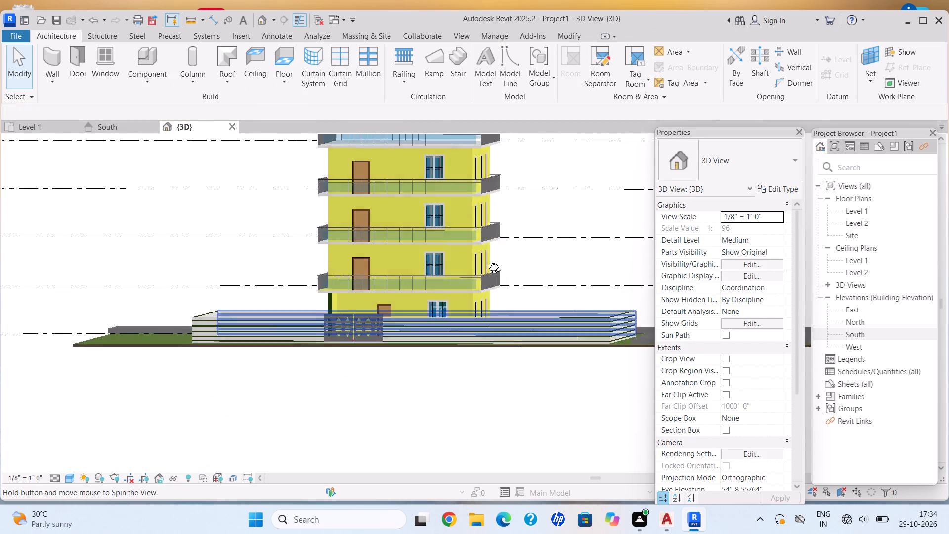
pyautogui.keyDown('shift'); pyautogui.moveTo(486, 261); pyautogui.dragTo(488, 262, button='middle'); pyautogui.keyUp('shift')
pyautogui.keyDown('shift'); pyautogui.moveTo(417, 292); pyautogui.dragTo(441, 313, button='middle'); pyautogui.keyUp('shift')
pyautogui.scroll(-5, 477, 318)
pyautogui.keyDown('shift'); pyautogui.moveTo(483, 320); pyautogui.dragTo(487, 323, button='middle'); pyautogui.keyUp('shift')
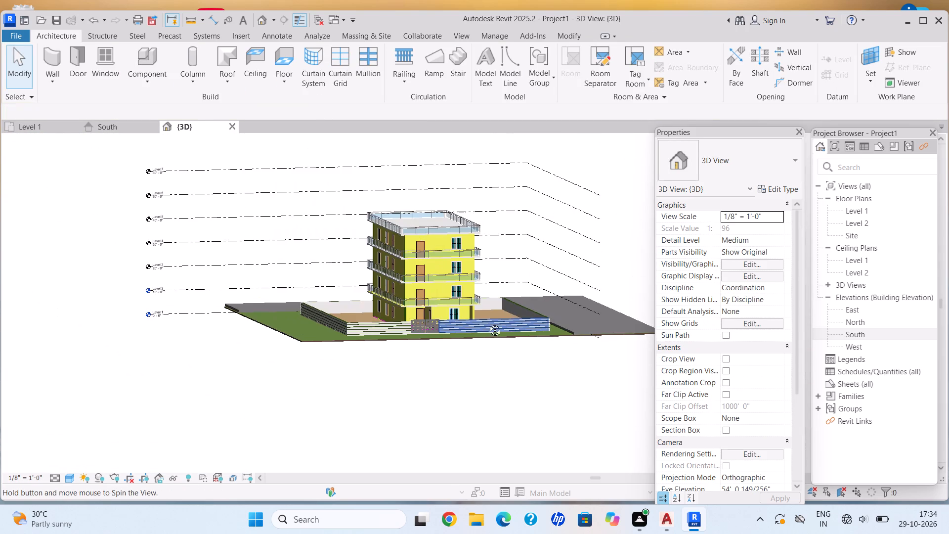
pyautogui.keyDown('shift'); pyautogui.moveTo(487, 323); pyautogui.dragTo(563, 338, button='middle'); pyautogui.keyUp('shift')
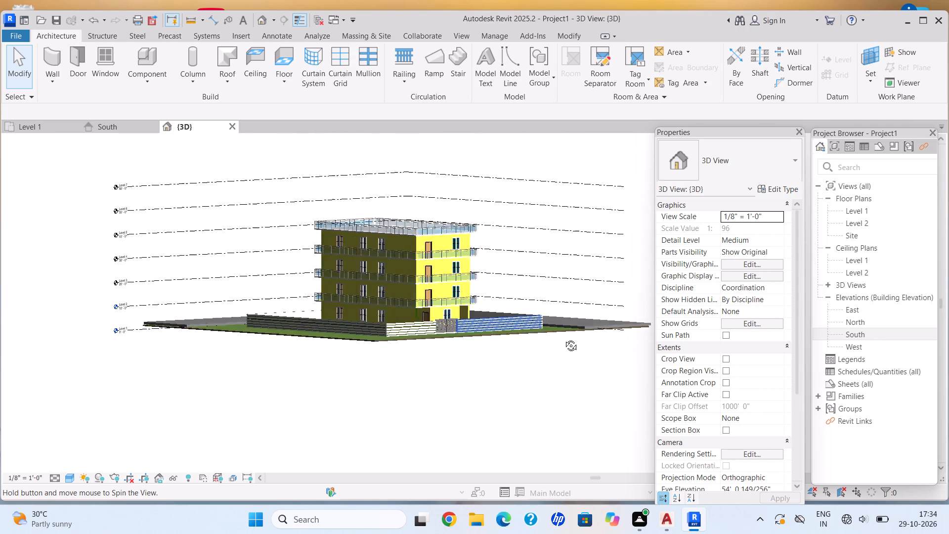
pyautogui.keyDown('shift'); pyautogui.moveTo(563, 338); pyautogui.dragTo(613, 377, button='middle'); pyautogui.keyUp('shift')
pyautogui.keyDown('shift'); pyautogui.moveTo(617, 377); pyautogui.dragTo(658, 374, button='middle'); pyautogui.keyUp('shift')
pyautogui.keyDown('shift'); pyautogui.moveTo(657, 377); pyautogui.dragTo(367, 321, button='middle'); pyautogui.keyUp('shift')
pyautogui.scroll(-1, 575, 287)
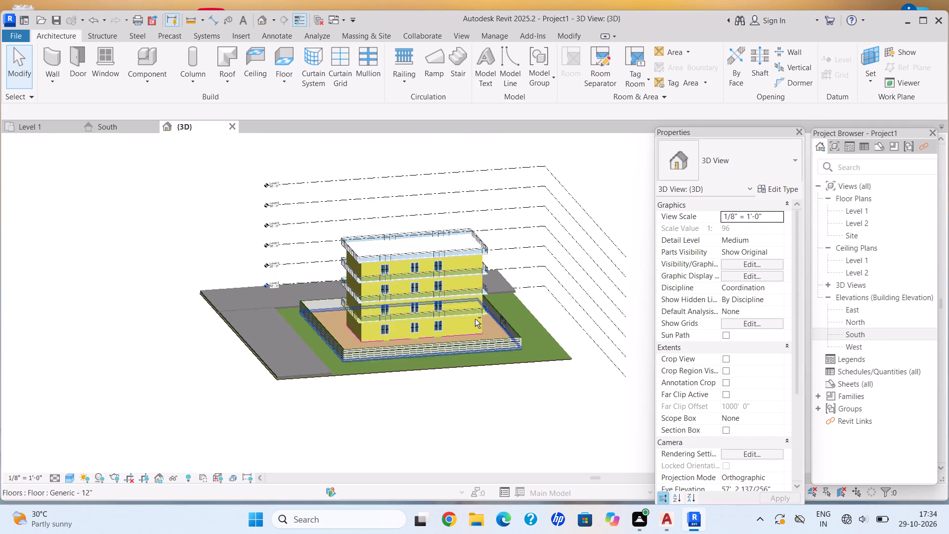
pyautogui.keyDown('shift'); pyautogui.moveTo(412, 306); pyautogui.dragTo(325, 281, button='middle'); pyautogui.keyUp('shift')
pyautogui.scroll(-4, 478, 277)
pyautogui.keyDown('shift'); pyautogui.moveTo(476, 287); pyautogui.dragTo(470, 292, button='middle'); pyautogui.keyUp('shift')
pyautogui.scroll(5, 505, 263)
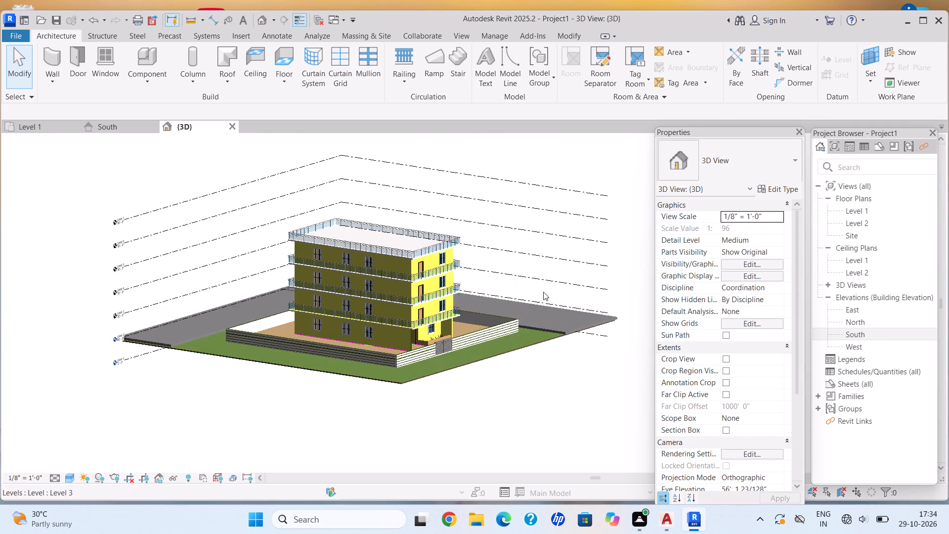
pyautogui.keyDown('shift'); pyautogui.moveTo(530, 302); pyautogui.dragTo(515, 311, button='middle'); pyautogui.keyUp('shift')
pyautogui.keyDown('shift'); pyautogui.moveTo(508, 313); pyautogui.dragTo(488, 318, button='middle'); pyautogui.keyUp('shift')
pyautogui.keyDown('shift'); pyautogui.moveTo(433, 319); pyautogui.dragTo(420, 319, button='middle'); pyautogui.keyUp('shift')
pyautogui.keyDown('shift'); pyautogui.moveTo(373, 311); pyautogui.dragTo(368, 310, button='middle'); pyautogui.keyUp('shift')
pyautogui.scroll(5, 536, 317)
pyautogui.scroll(-1, 521, 313)
pyautogui.moveTo(520, 257); pyautogui.dragTo(520, 235, button='middle')
pyautogui.scroll(-3, 520, 246)
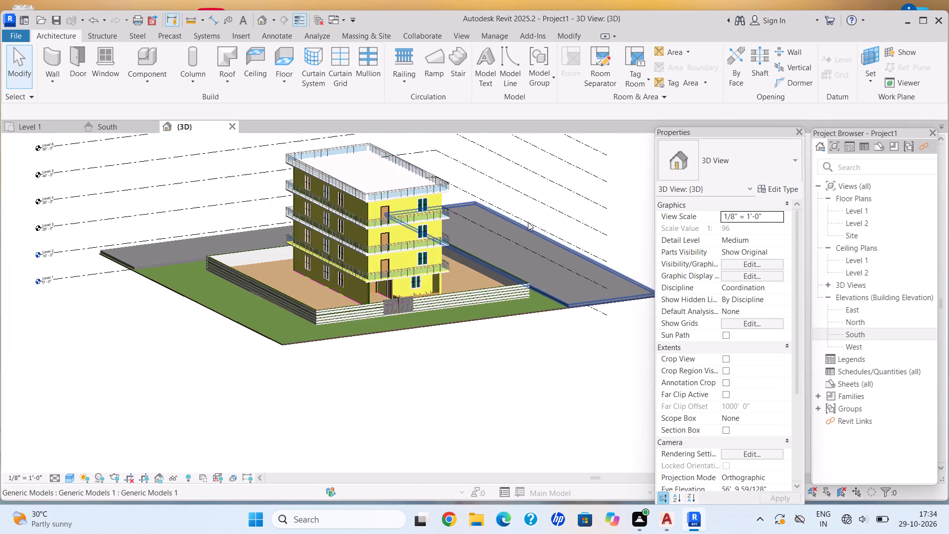
pyautogui.scroll(-1, 528, 222)
pyautogui.keyDown('shift'); pyautogui.moveTo(516, 252); pyautogui.dragTo(427, 280, button='middle'); pyautogui.keyUp('shift')
pyautogui.moveTo(332, 246); pyautogui.dragTo(337, 243, button='middle')
pyautogui.keyDown('shift'); pyautogui.moveTo(339, 241); pyautogui.dragTo(412, 248, button='middle'); pyautogui.keyUp('shift')
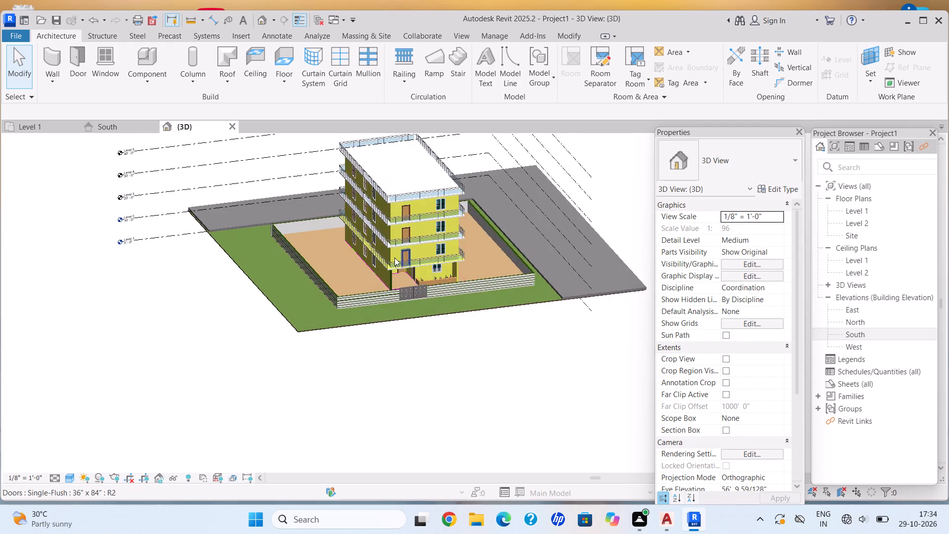
pyautogui.scroll(7, 354, 264)
pyautogui.scroll(-6, 150, 312)
pyautogui.moveTo(167, 315); pyautogui.dragTo(139, 325, button='middle')
pyautogui.scroll(-1, 139, 325)
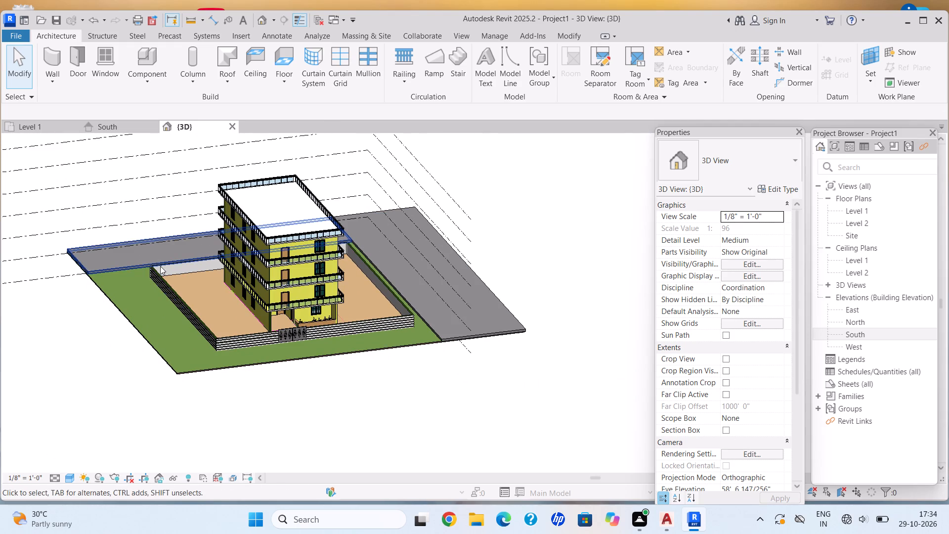
# Inspect the front compound wall, its corner, the entrance gate and the ground-floor frontage up close.
pyautogui.scroll(4, 285, 401)
pyautogui.scroll(12, 432, 299)
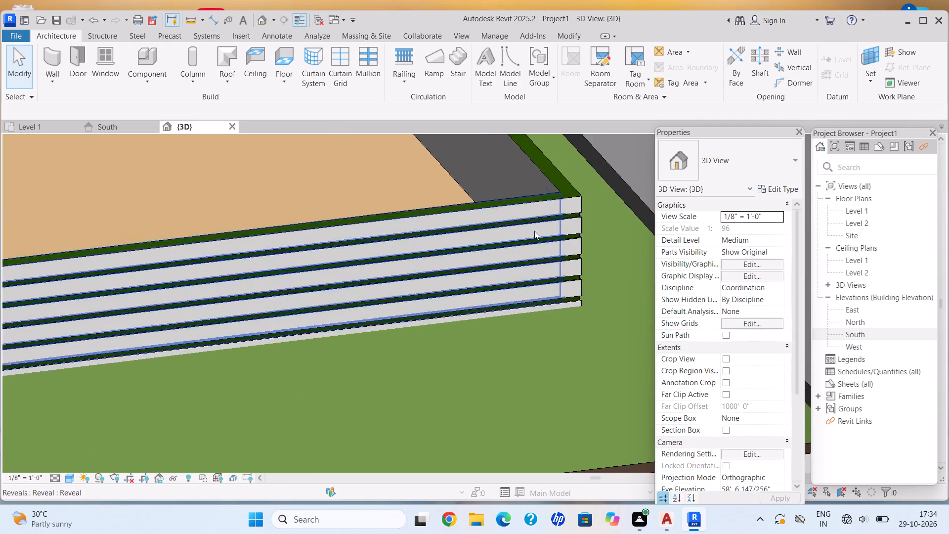
pyautogui.scroll(7, 543, 222)
pyautogui.scroll(7, 356, 282)
pyautogui.scroll(-5, 241, 310)
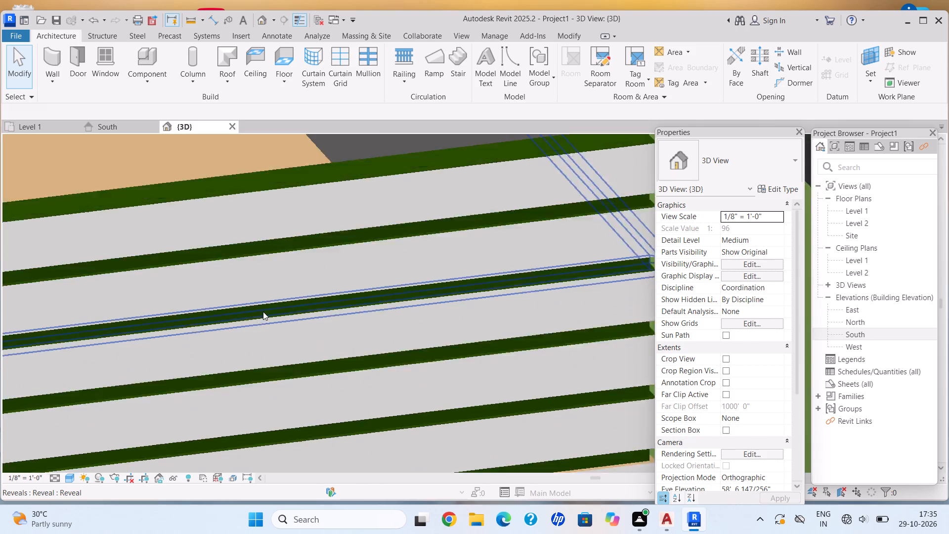
pyautogui.scroll(-17, 263, 311)
pyautogui.moveTo(182, 302); pyautogui.dragTo(457, 265, button='middle')
pyautogui.scroll(-1, 473, 262)
pyautogui.moveTo(118, 267); pyautogui.dragTo(169, 254, button='middle')
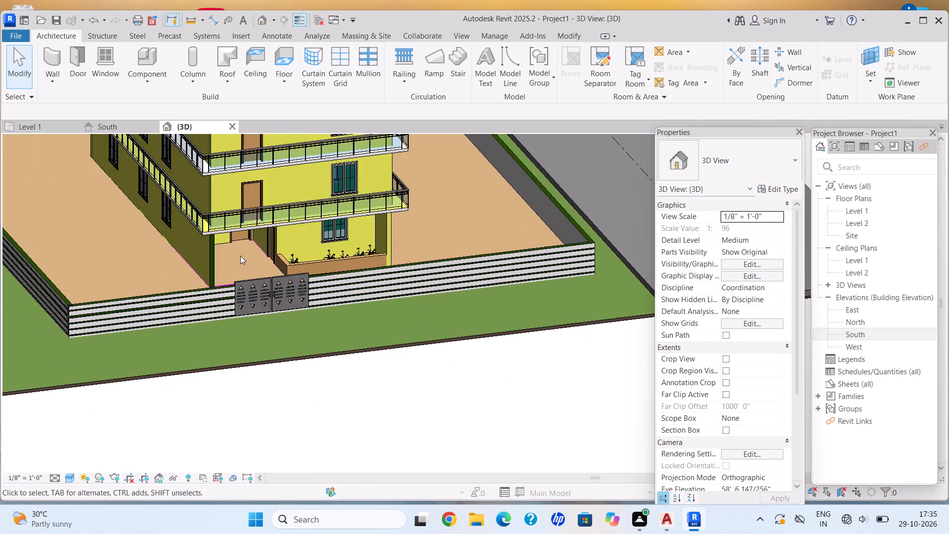
pyautogui.scroll(3, 255, 281)
pyautogui.scroll(-5, 256, 278)
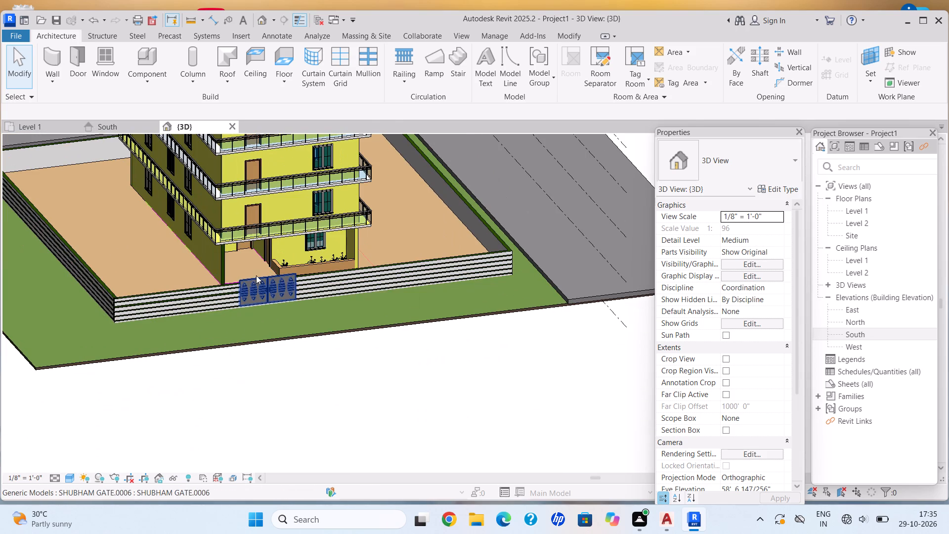
pyautogui.scroll(1, 258, 272)
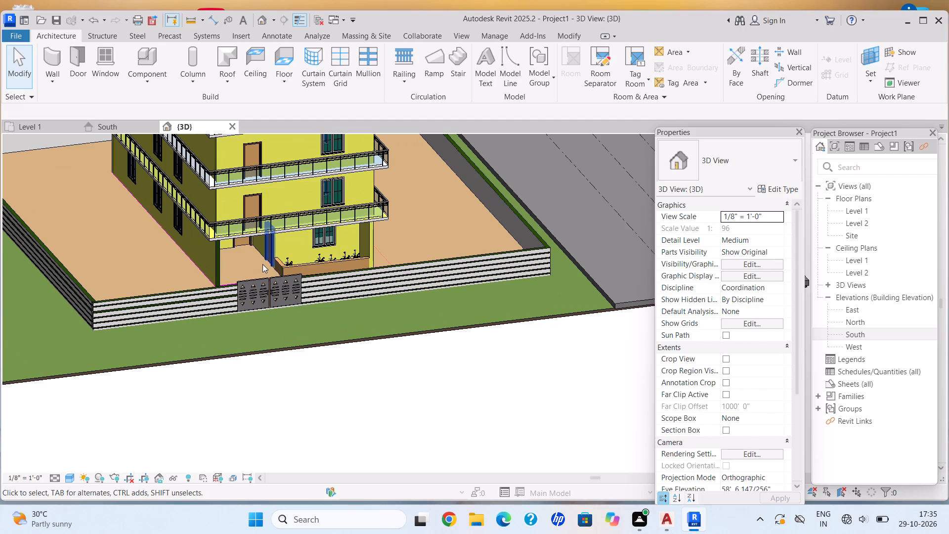
pyautogui.scroll(3, 288, 329)
pyautogui.scroll(-5, 115, 135)
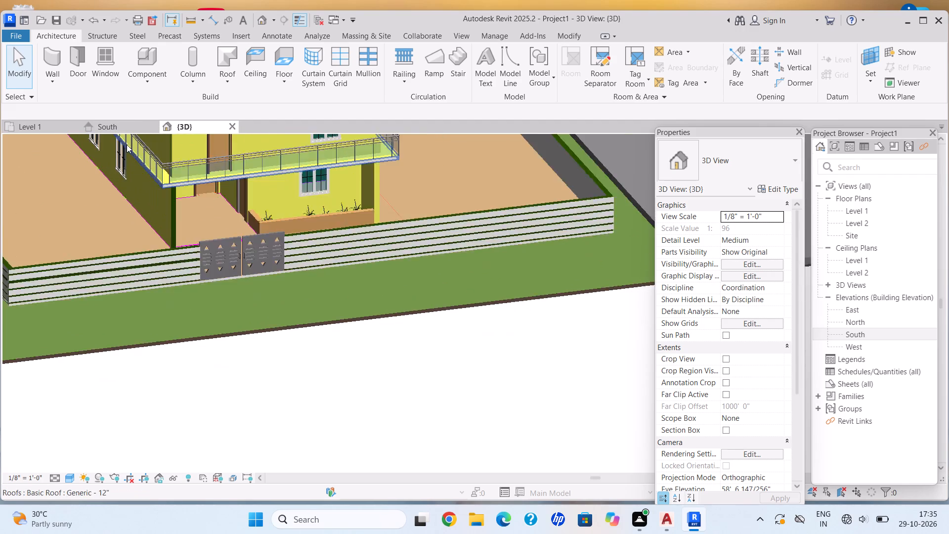
# Save the project in the Documents folder as INTERNSHIP DAY18 FAV5.
pyautogui.click(23, 35)
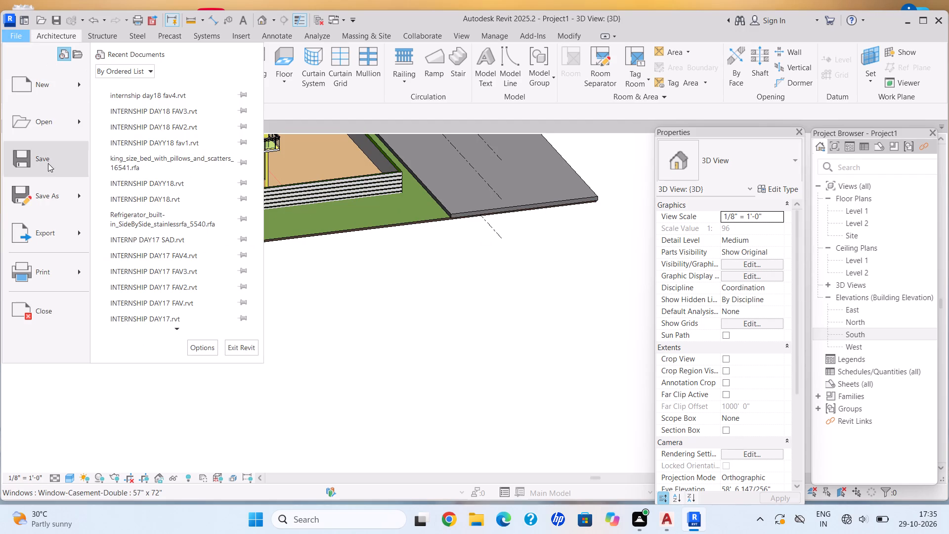
pyautogui.click(54, 193)
pyautogui.click(160, 143)
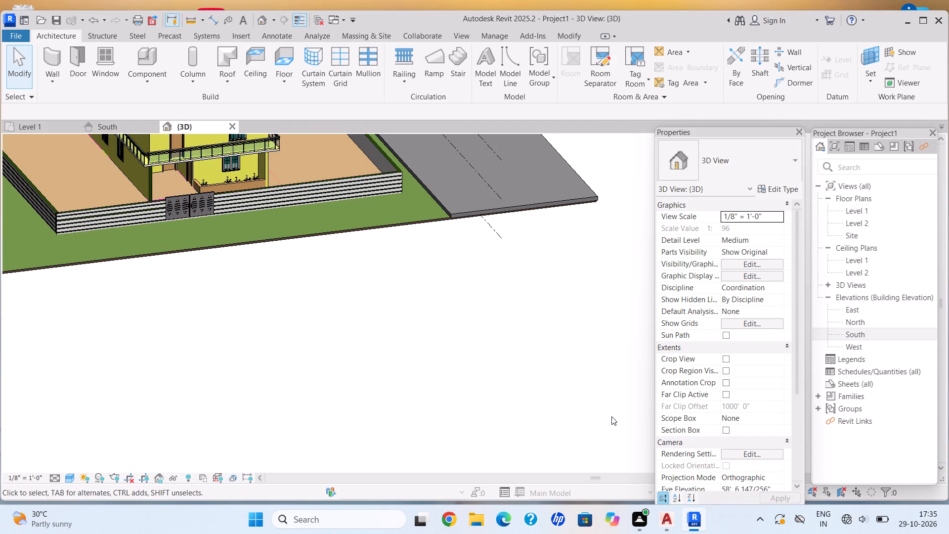
pyautogui.click(442, 345)
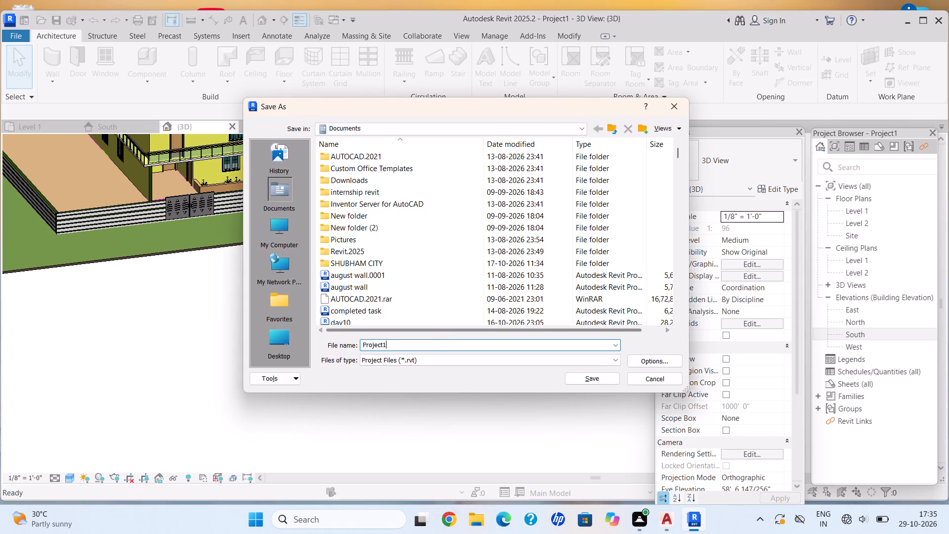
pyautogui.press('BackSpace')
pyautogui.press('BackSpace')
pyautogui.press('BackSpace')
pyautogui.press('BackSpace')
pyautogui.press('BackSpace')
pyautogui.press('BackSpace')
pyautogui.press('BackSpace')
pyautogui.press('BackSpace')
pyautogui.press('BackSpace')
pyautogui.press('BackSpace')
pyautogui.press('BackSpace')
pyautogui.press('BackSpace')
pyautogui.write('INTERNSHIP DAY18 FAV5')
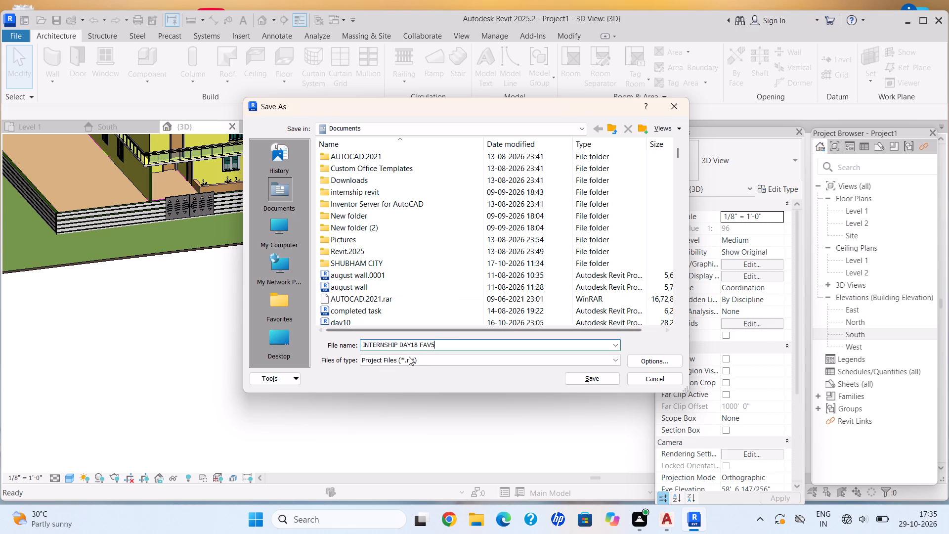
pyautogui.click(585, 383)
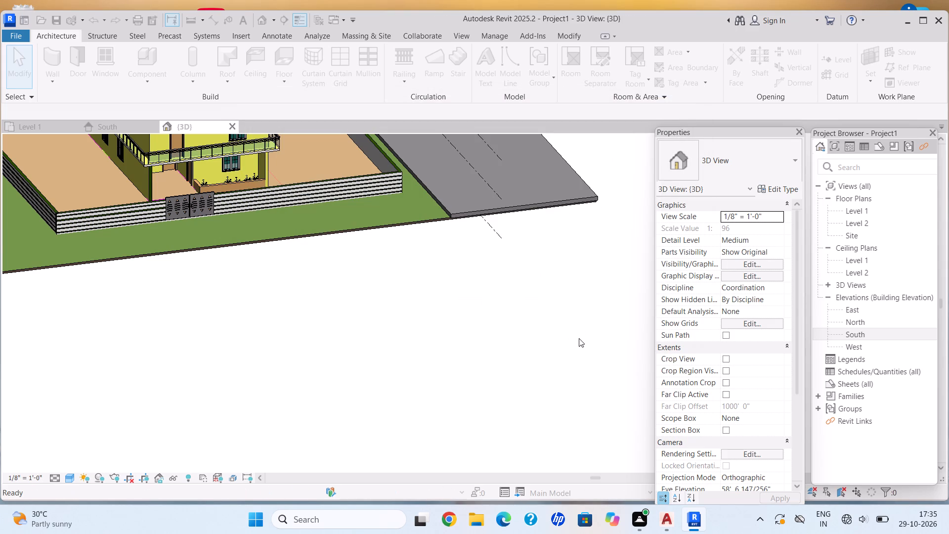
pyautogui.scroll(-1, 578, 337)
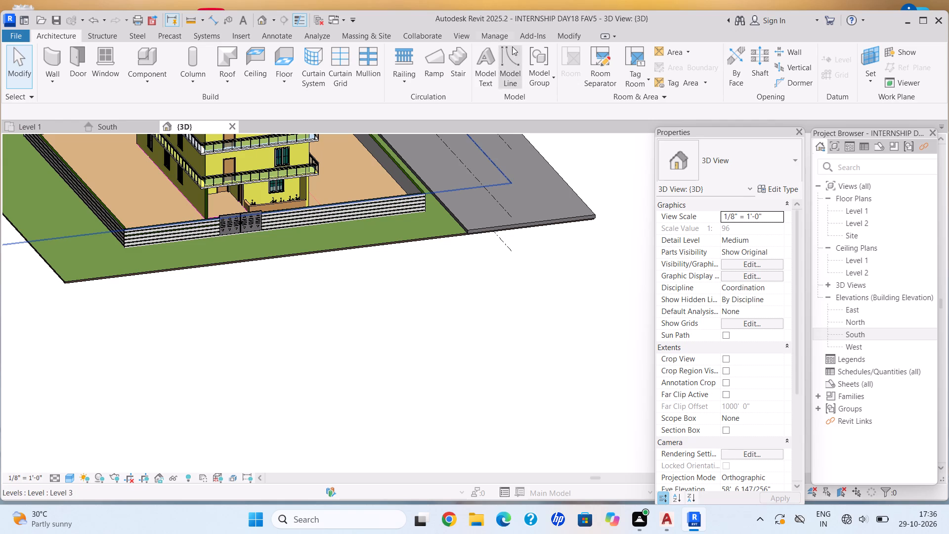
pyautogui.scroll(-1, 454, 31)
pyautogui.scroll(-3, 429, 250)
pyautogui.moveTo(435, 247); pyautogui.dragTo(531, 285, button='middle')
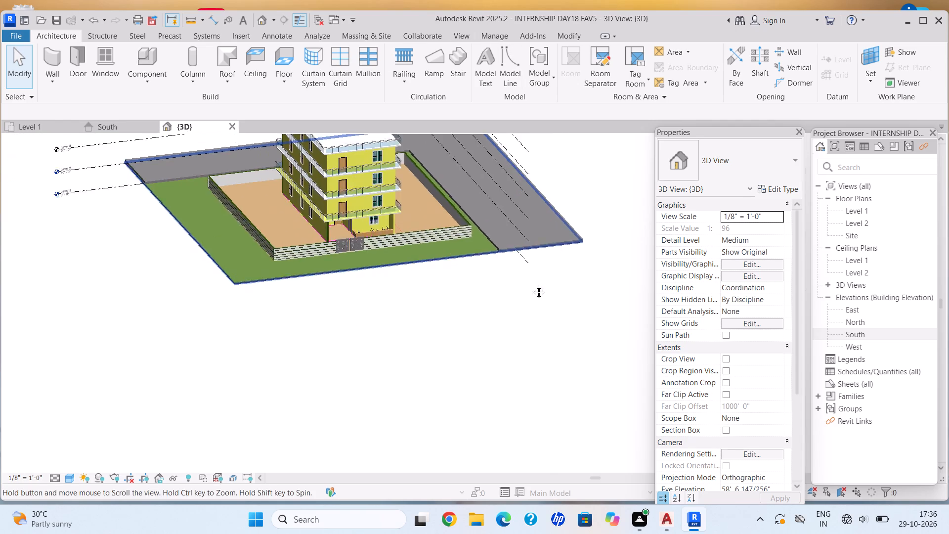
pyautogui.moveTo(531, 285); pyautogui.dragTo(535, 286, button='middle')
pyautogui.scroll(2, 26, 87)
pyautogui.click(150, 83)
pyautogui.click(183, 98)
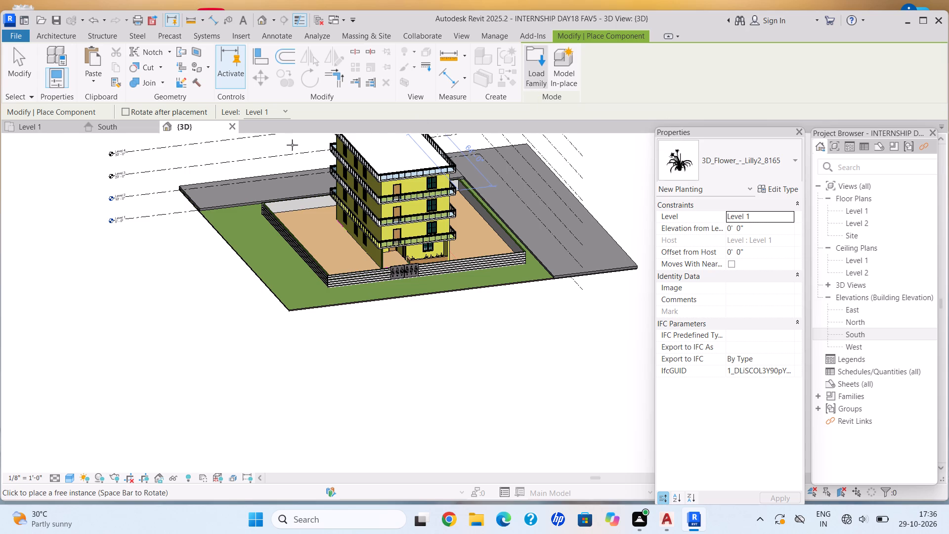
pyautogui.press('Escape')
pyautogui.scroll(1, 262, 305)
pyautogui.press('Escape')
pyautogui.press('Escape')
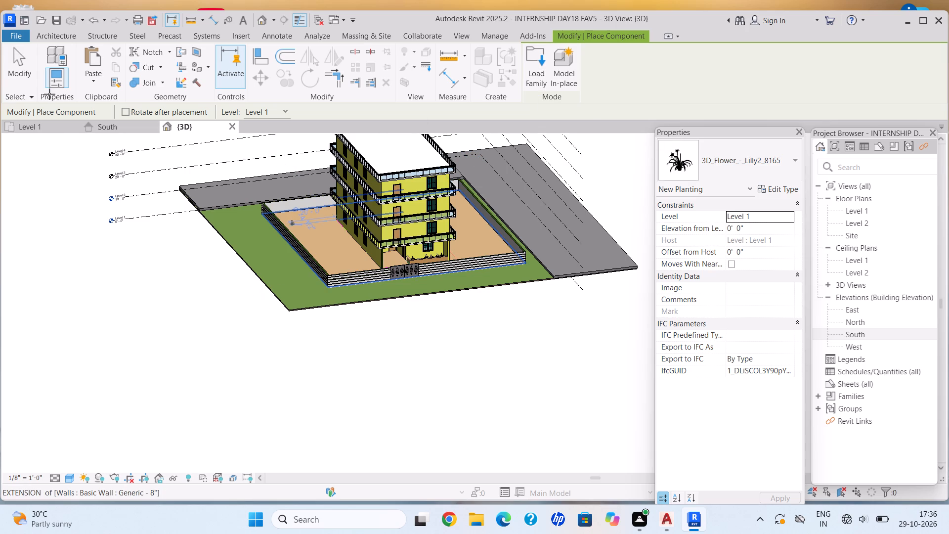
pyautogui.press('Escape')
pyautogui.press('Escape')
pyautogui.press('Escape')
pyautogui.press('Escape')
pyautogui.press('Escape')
# In the Level 1 plan, copy the toilet fixture beside Bed Room 1 and the beds in all three bedrooms to the clipboard.
pyautogui.click(27, 130)
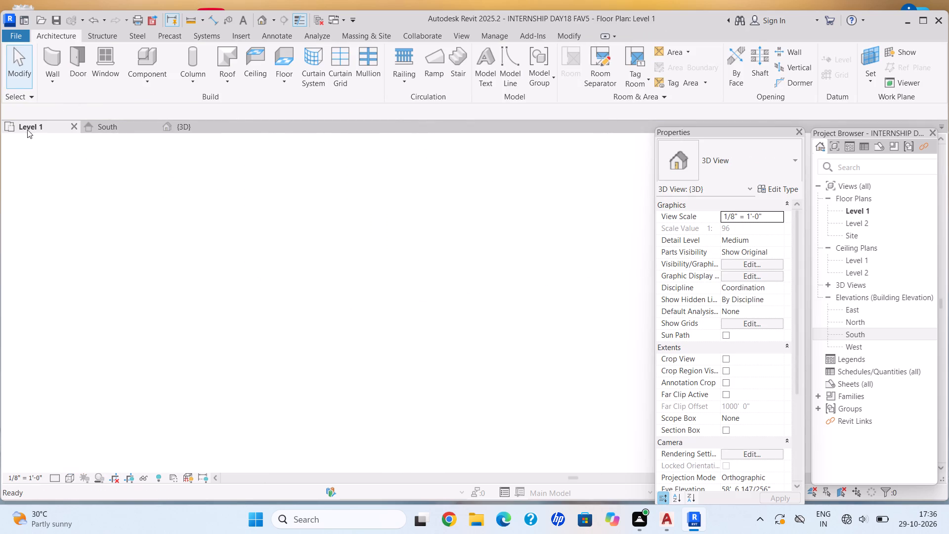
pyautogui.scroll(-15, 291, 229)
pyautogui.moveTo(264, 207); pyautogui.dragTo(339, 345, button='middle')
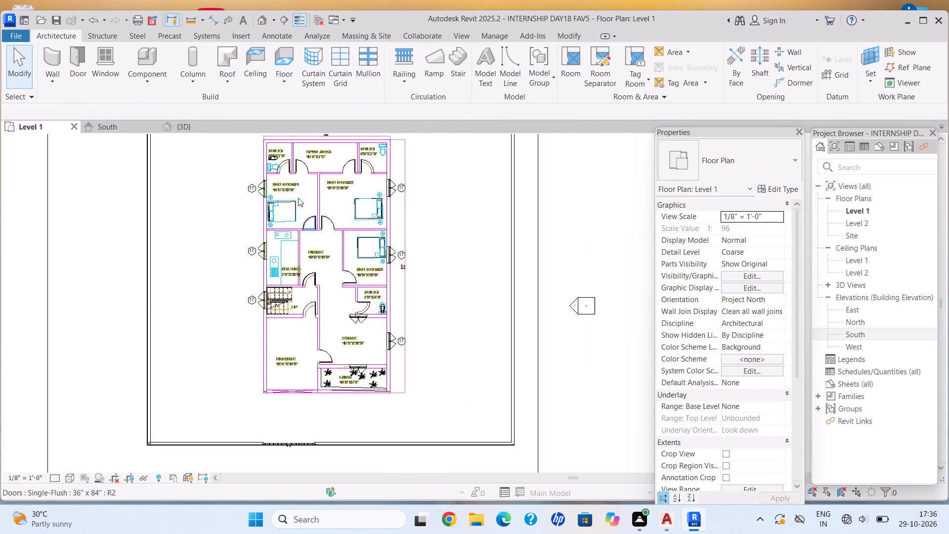
pyautogui.scroll(4, 298, 194)
pyautogui.moveTo(298, 189); pyautogui.dragTo(283, 275, button='middle')
pyautogui.scroll(-2, 285, 267)
pyautogui.moveTo(286, 267); pyautogui.dragTo(283, 262, button='middle')
pyautogui.scroll(5, 244, 237)
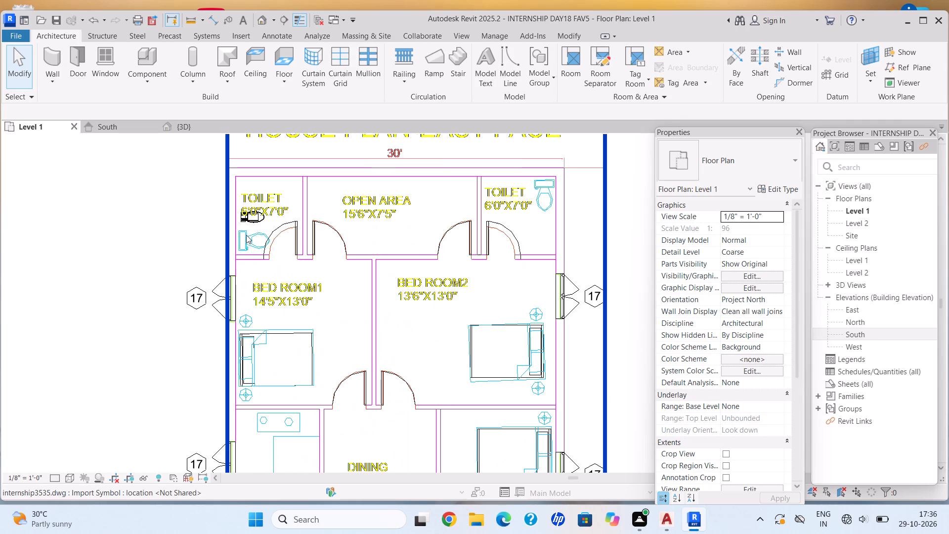
pyautogui.click(252, 222)
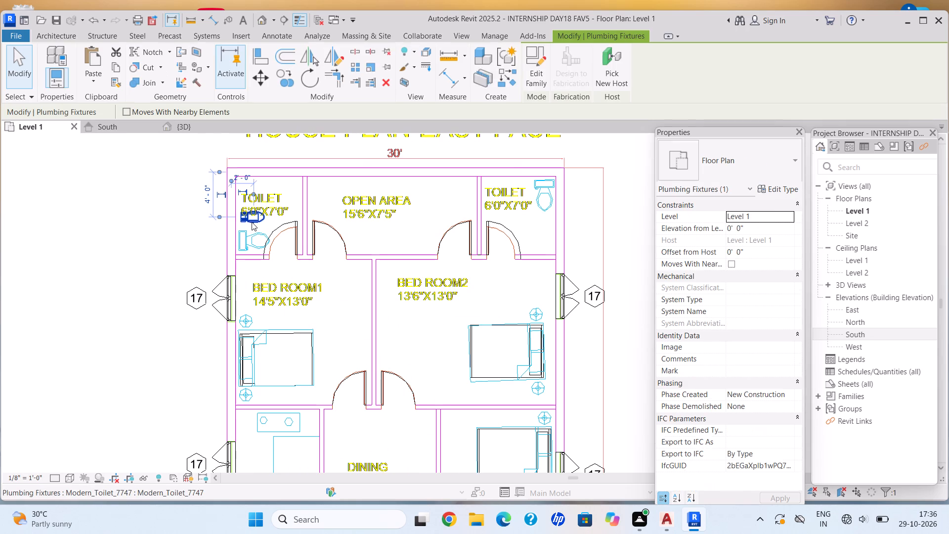
pyautogui.keyDown('ctrl'); pyautogui.click(495, 328); pyautogui.keyUp('ctrl')
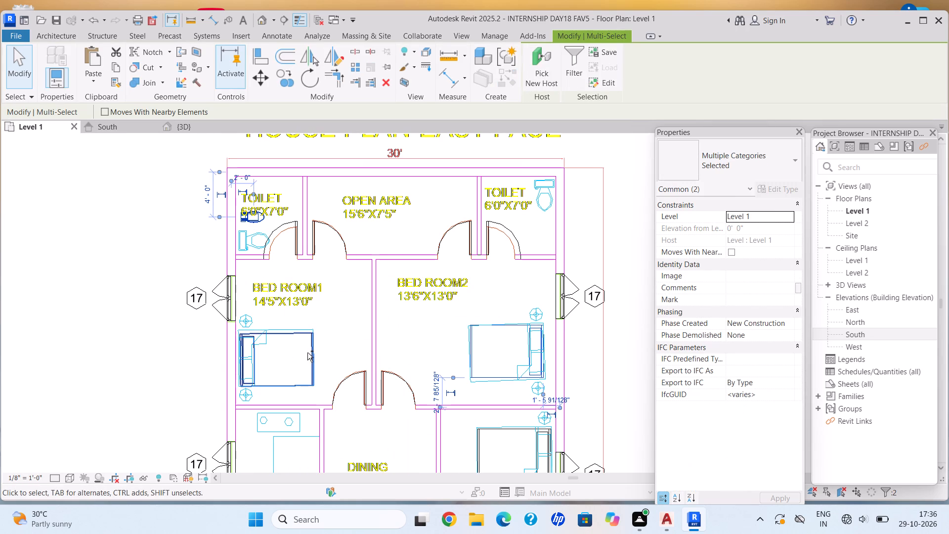
pyautogui.keyDown('ctrl'); pyautogui.click(307, 353); pyautogui.keyUp('ctrl')
pyautogui.scroll(-1, 381, 365)
pyautogui.moveTo(332, 292); pyautogui.dragTo(279, 213, button='middle')
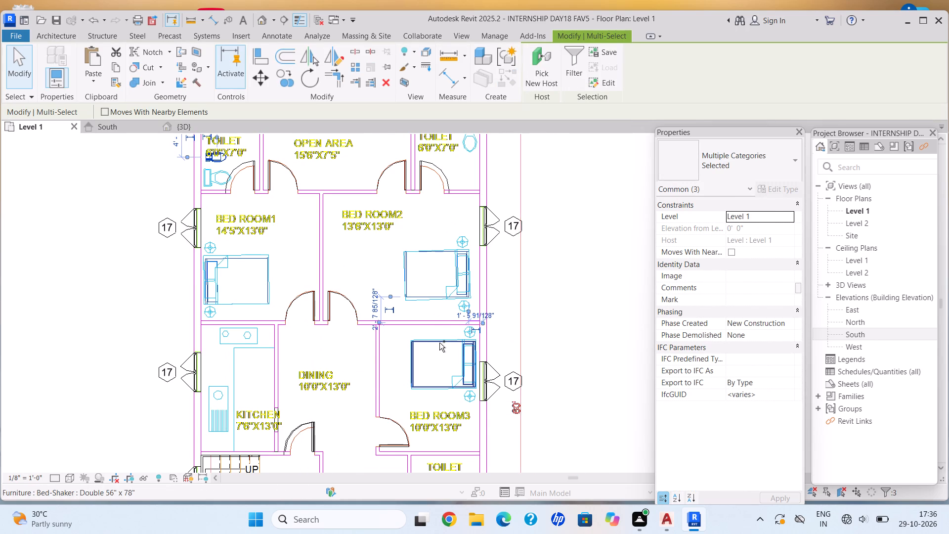
pyautogui.keyDown('ctrl'); pyautogui.click(439, 343); pyautogui.keyUp('ctrl')
pyautogui.scroll(-1, 405, 350)
pyautogui.moveTo(394, 334); pyautogui.dragTo(371, 295, button='middle')
pyautogui.moveTo(355, 275); pyautogui.dragTo(325, 235, button='middle')
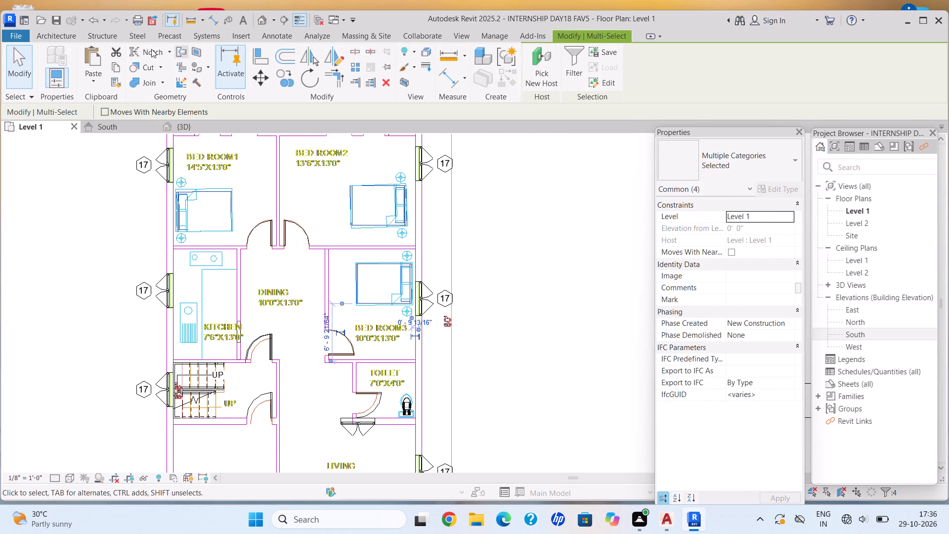
pyautogui.click(114, 61)
# Paste the copied toilet and three beds aligned to Levels 2, 3, 4, 5 and 6.
pyautogui.click(94, 81)
pyautogui.click(164, 123)
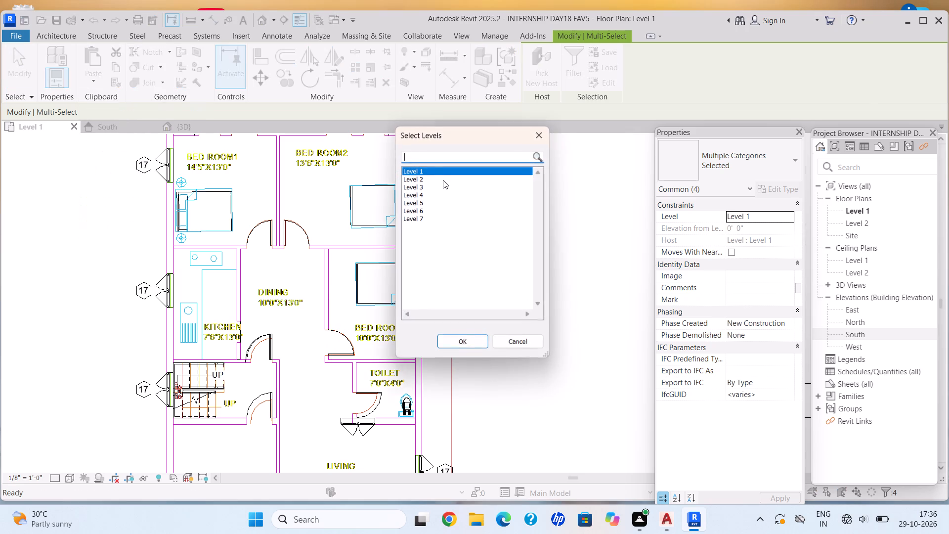
pyautogui.click(427, 181)
pyautogui.keyDown('ctrl'); pyautogui.click(426, 188); pyautogui.keyUp('ctrl')
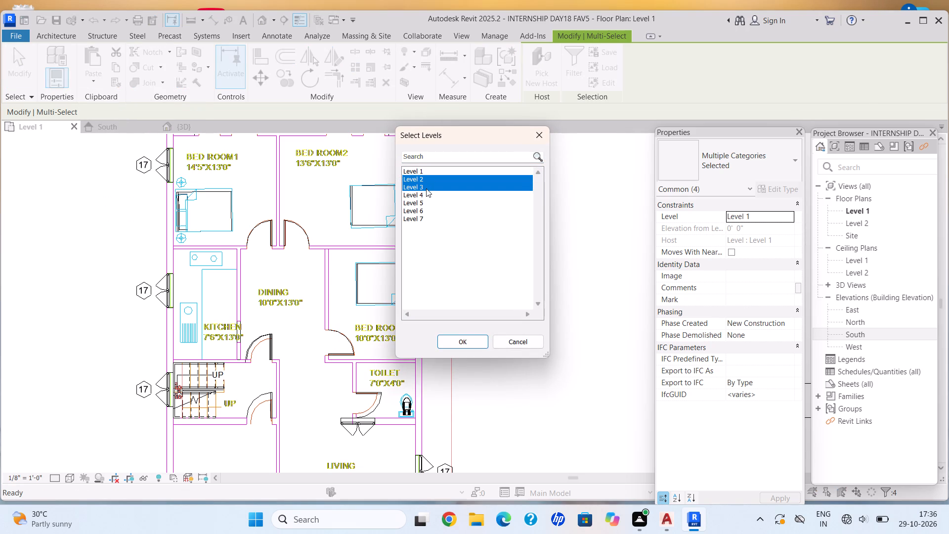
pyautogui.keyDown('ctrl'); pyautogui.click(427, 195); pyautogui.keyUp('ctrl')
pyautogui.keyDown('ctrl'); pyautogui.click(428, 202); pyautogui.keyUp('ctrl')
pyautogui.keyDown('ctrl'); pyautogui.click(430, 209); pyautogui.keyUp('ctrl')
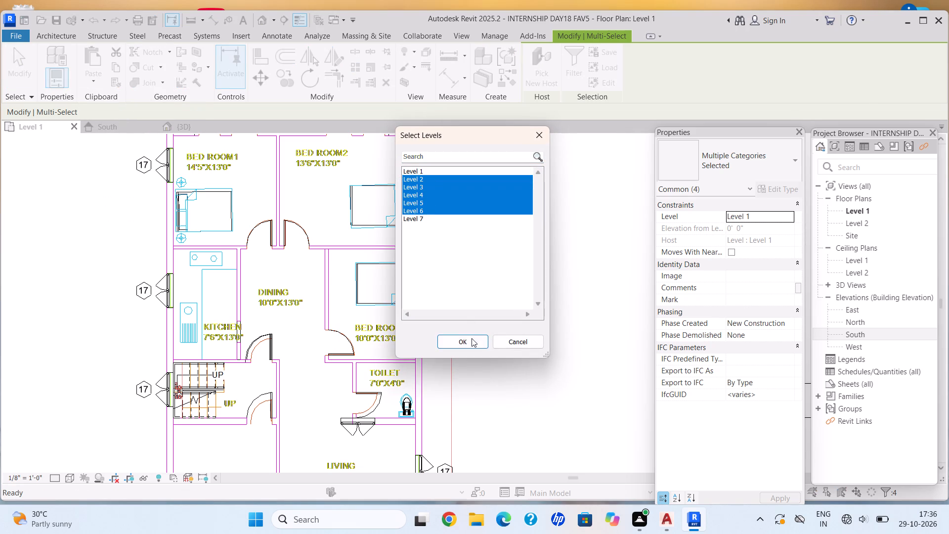
pyautogui.click(473, 340)
# In the 3D view, delete the four pasted Bed Room 2 and Bed Room 3 beds on and above the roof slab.
pyautogui.click(206, 128)
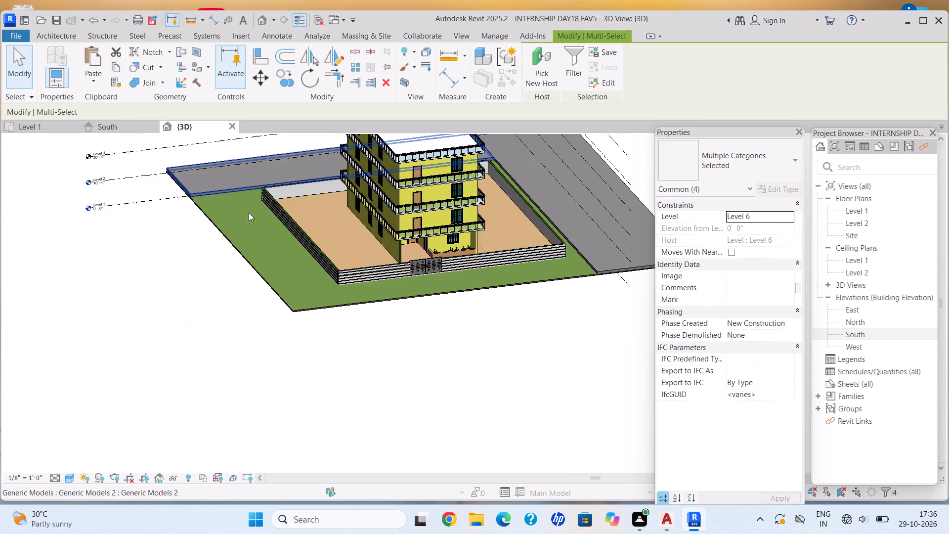
pyautogui.scroll(-4, 327, 276)
pyautogui.moveTo(321, 269); pyautogui.dragTo(273, 331, button='middle')
pyautogui.scroll(7, 369, 189)
pyautogui.press('Escape')
pyautogui.press('Escape')
pyautogui.press('Escape')
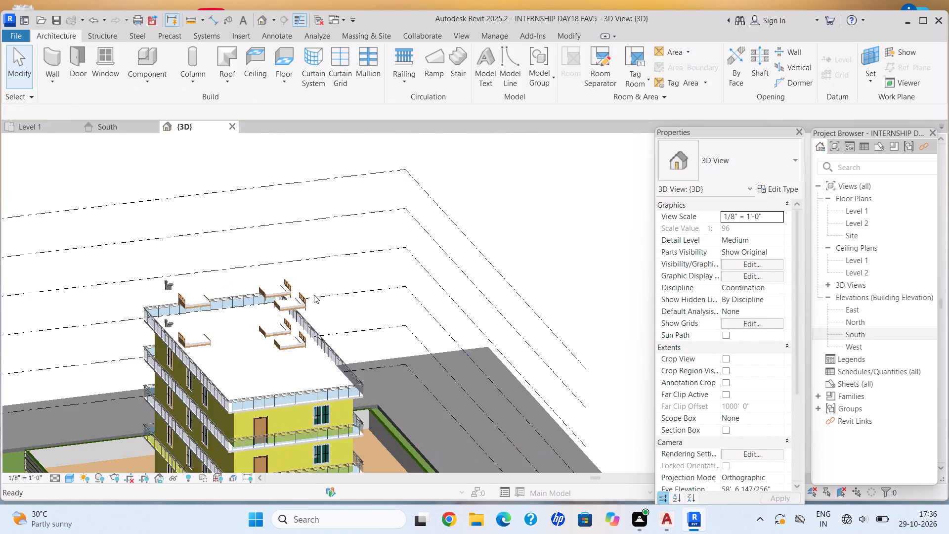
pyautogui.moveTo(312, 293); pyautogui.dragTo(347, 238, button='middle')
pyautogui.press('Escape')
pyautogui.scroll(2, 310, 258)
pyautogui.press('Escape')
pyautogui.middleClick(314, 254)
pyautogui.middleClick(320, 247)
pyautogui.scroll(2, 268, 302)
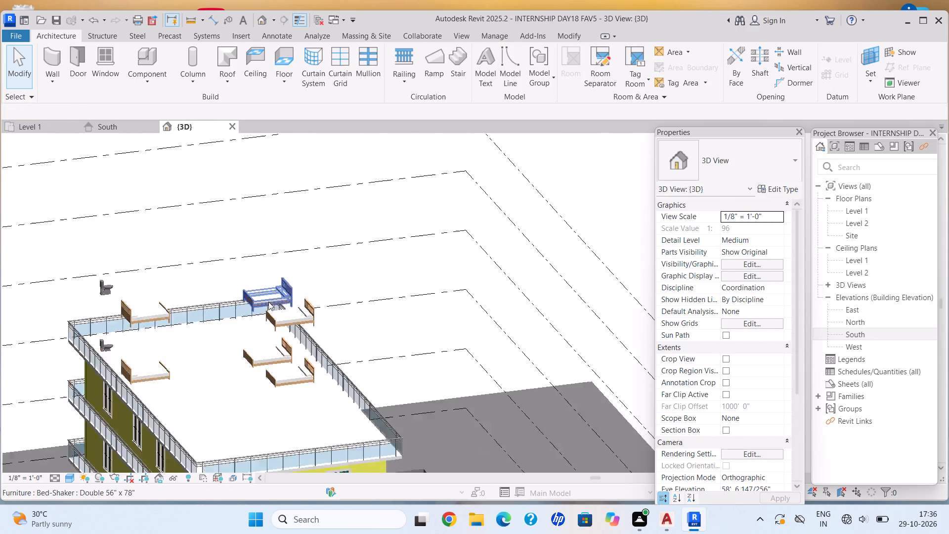
pyautogui.scroll(3, 268, 302)
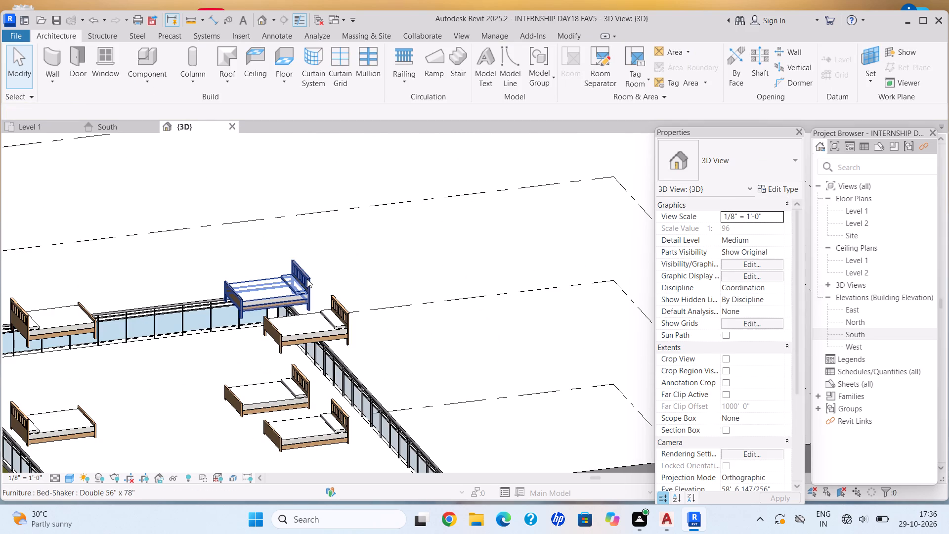
pyautogui.press('Delete')
pyautogui.click(343, 317)
pyautogui.press('Delete')
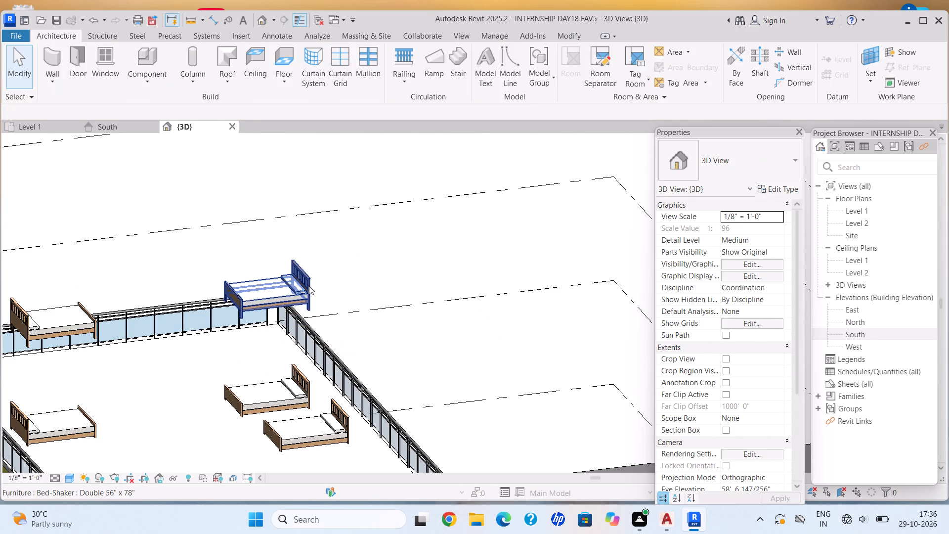
pyautogui.click(307, 284)
pyautogui.press('Delete')
pyautogui.click(309, 381)
pyautogui.press('Delete')
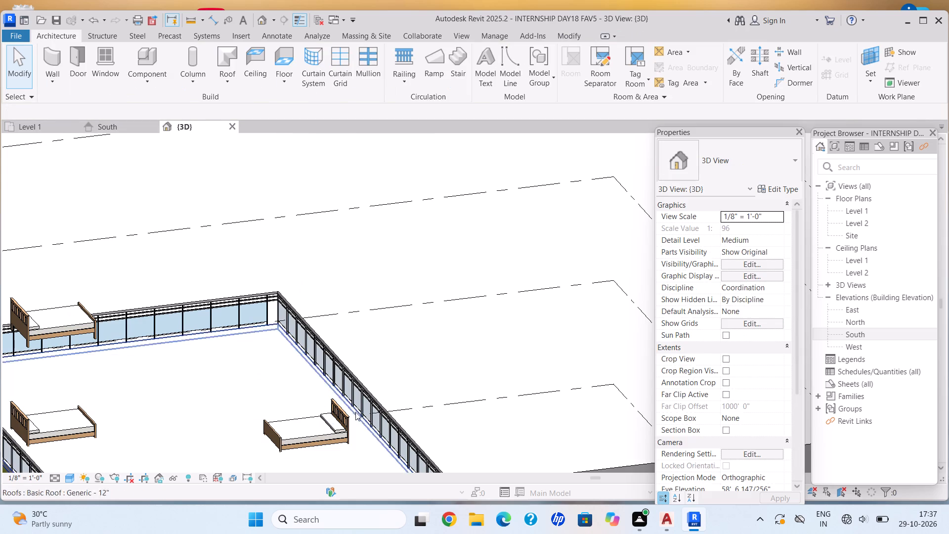
pyautogui.click(340, 413)
pyautogui.press('Delete')
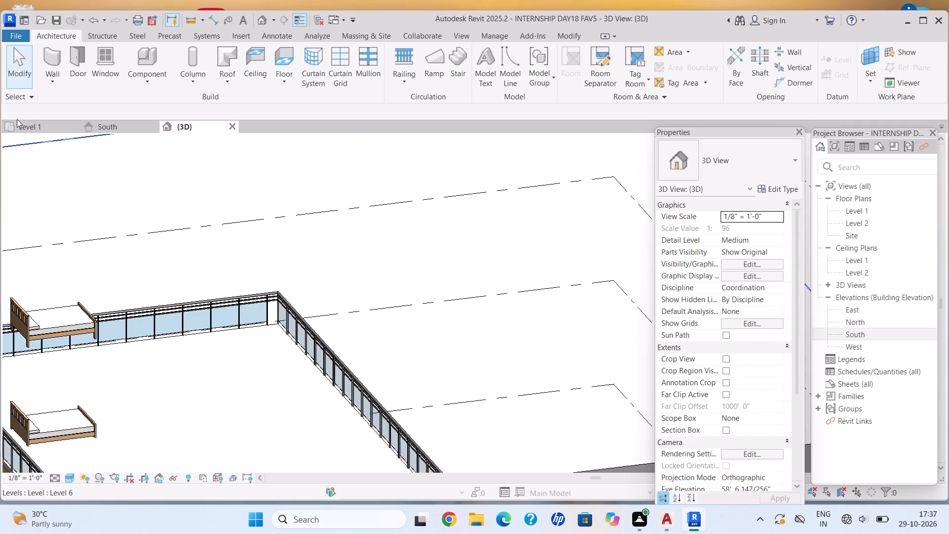
# Delete the two remaining beds on and above the roof slab and the toilet floating at Level 6.
pyautogui.scroll(-1, 83, 289)
pyautogui.moveTo(88, 350); pyautogui.dragTo(117, 328, button='middle')
pyautogui.moveTo(139, 317); pyautogui.dragTo(174, 300, button='middle')
pyautogui.scroll(-1, 212, 280)
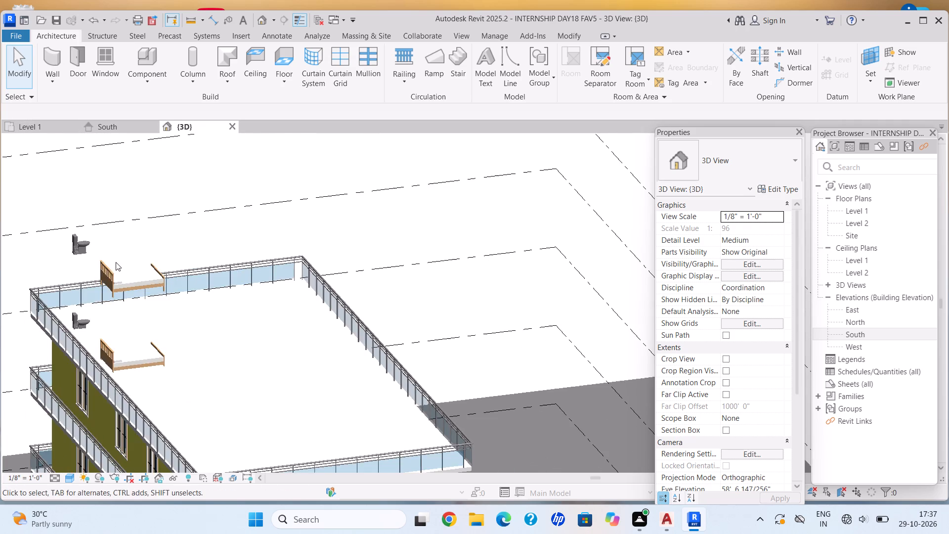
pyautogui.click(110, 277)
pyautogui.press('Delete')
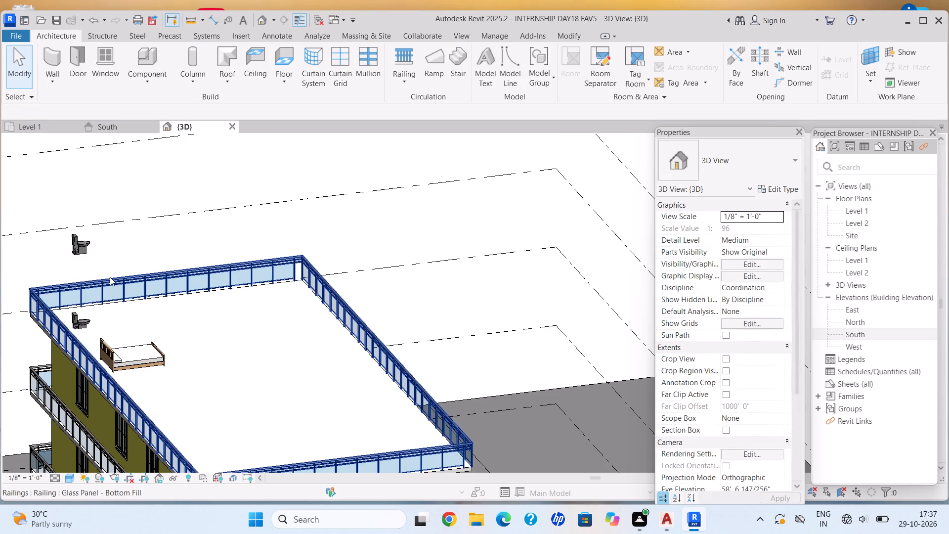
pyautogui.click(84, 242)
pyautogui.press('Delete')
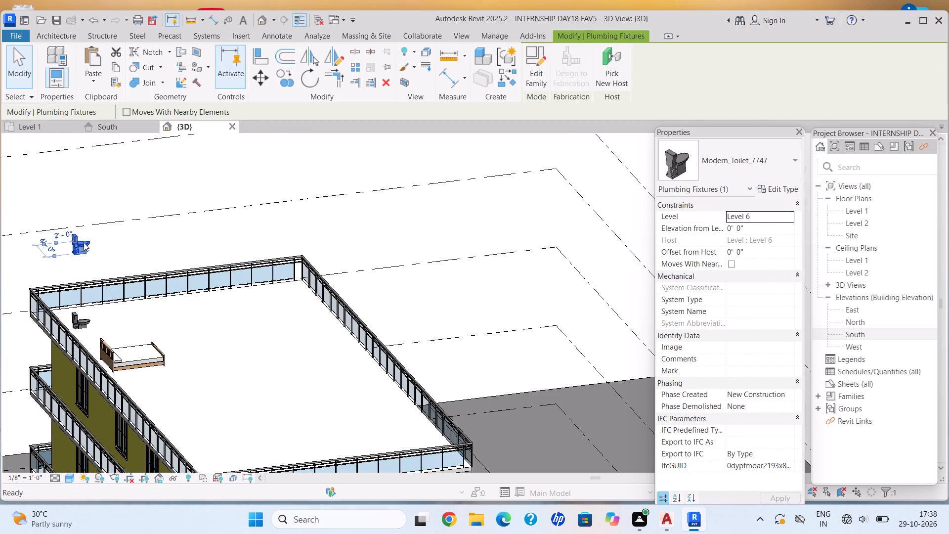
pyautogui.click(99, 342)
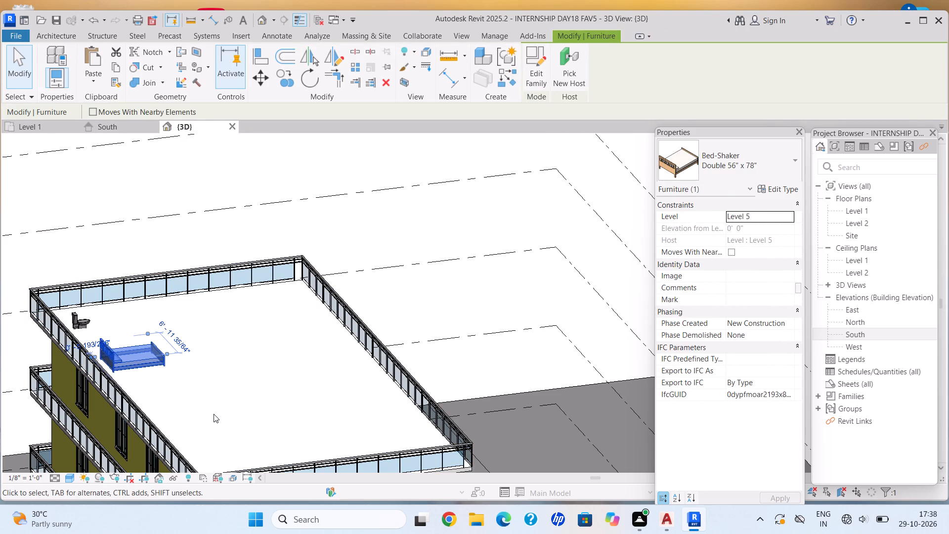
pyautogui.press('Delete')
# Examine the whole building, its roof, the compound wall and the surrounding site ground in 3D.
pyautogui.scroll(-2, 295, 466)
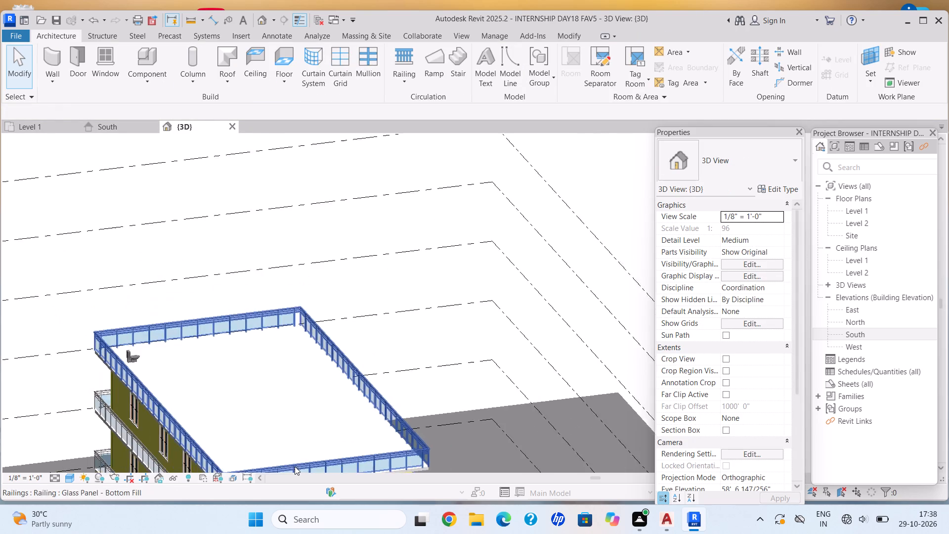
pyautogui.scroll(-4, 295, 466)
pyautogui.moveTo(289, 446); pyautogui.dragTo(238, 328, button='middle')
pyautogui.moveTo(149, 419); pyautogui.dragTo(166, 348, button='middle')
pyautogui.scroll(1, 102, 431)
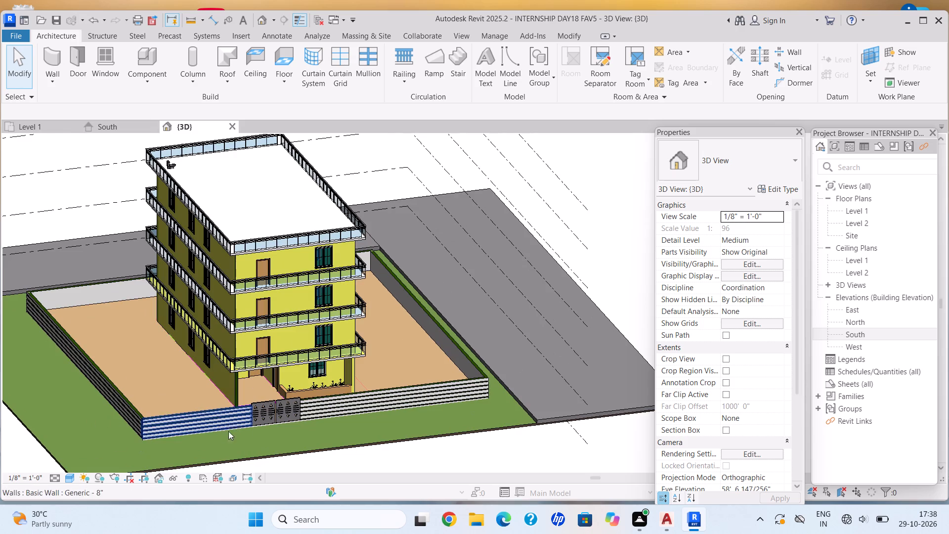
pyautogui.scroll(-1, 76, 392)
pyautogui.moveTo(82, 388); pyautogui.dragTo(226, 406, button='middle')
pyautogui.scroll(4, 121, 352)
pyautogui.moveTo(154, 363); pyautogui.dragTo(150, 358, button='middle')
pyautogui.moveTo(146, 352); pyautogui.dragTo(112, 325, button='middle')
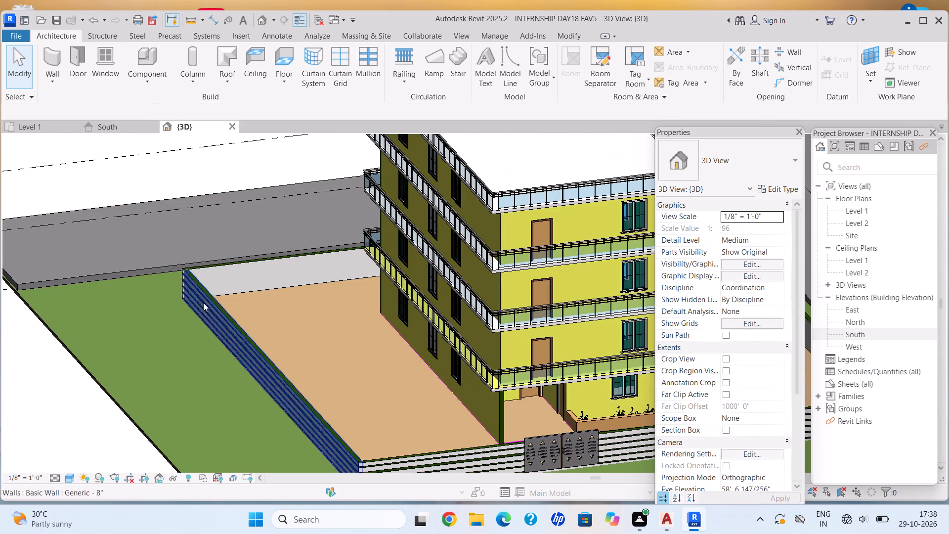
pyautogui.scroll(-2, 203, 311)
pyautogui.moveTo(199, 311); pyautogui.dragTo(131, 312, button='middle')
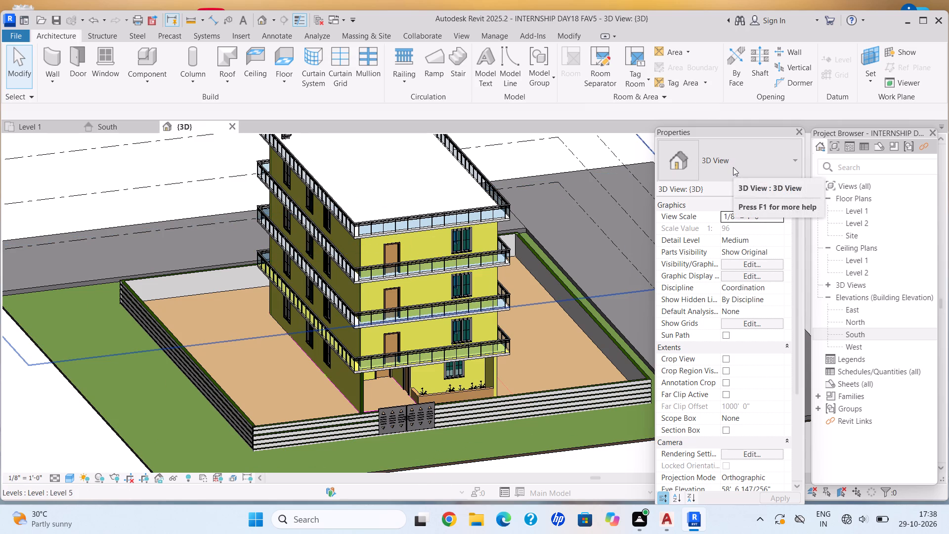
pyautogui.scroll(-1, 734, 171)
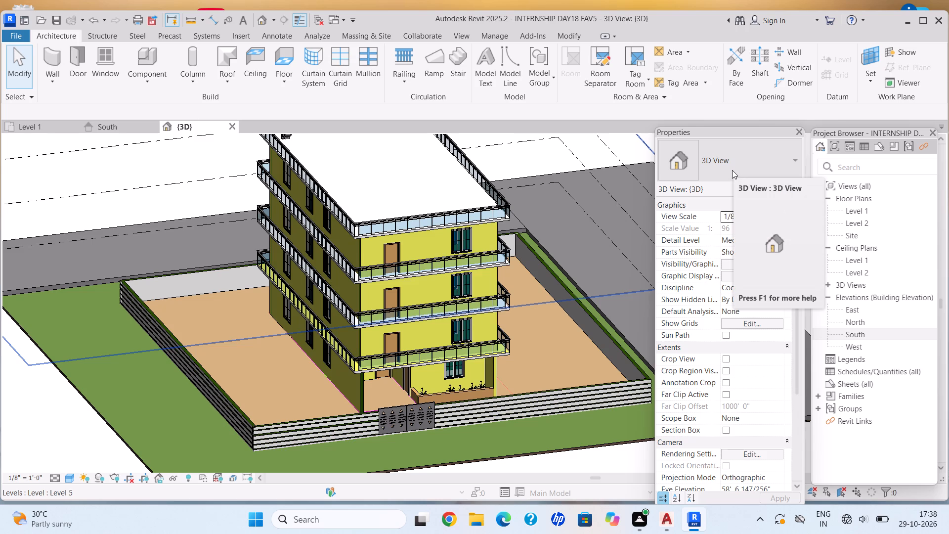
# Load the planting family Bamboo_plant_16776.rfa from the tree and plant folder for placement as a component.
pyautogui.click(151, 85)
pyautogui.click(161, 107)
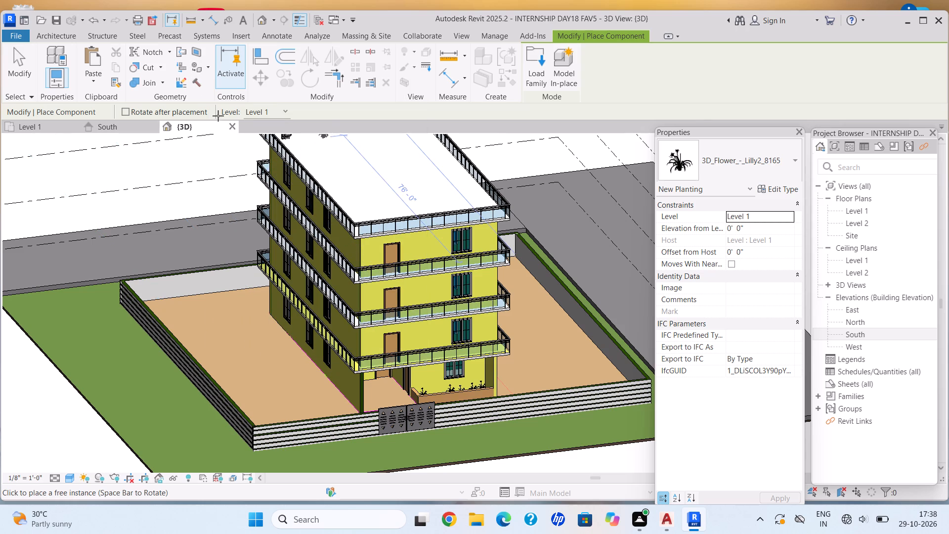
pyautogui.moveTo(138, 350); pyautogui.dragTo(166, 319, button='middle')
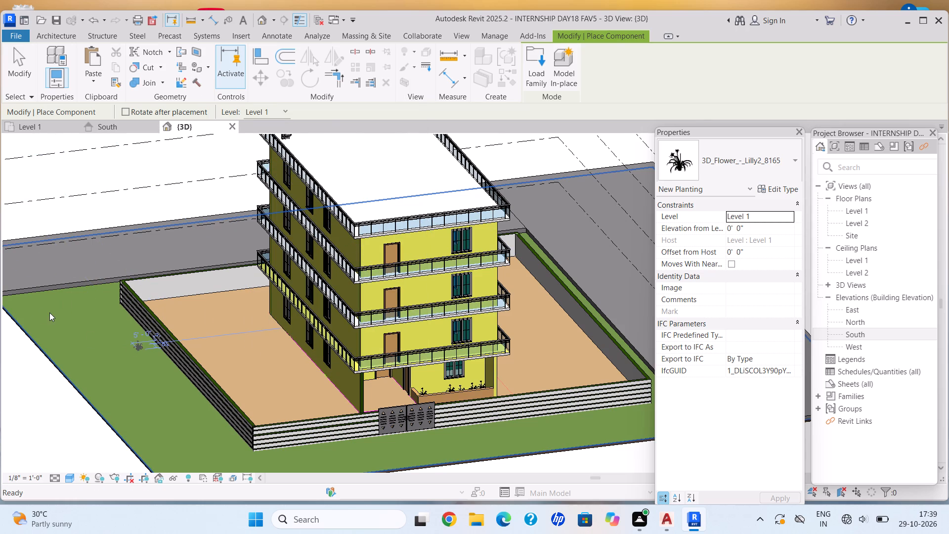
pyautogui.scroll(6, 49, 312)
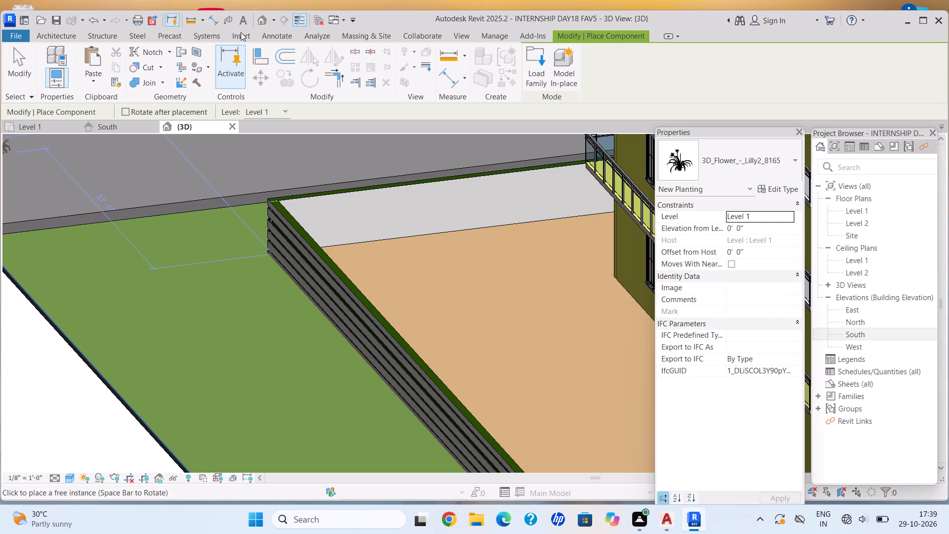
pyautogui.click(540, 83)
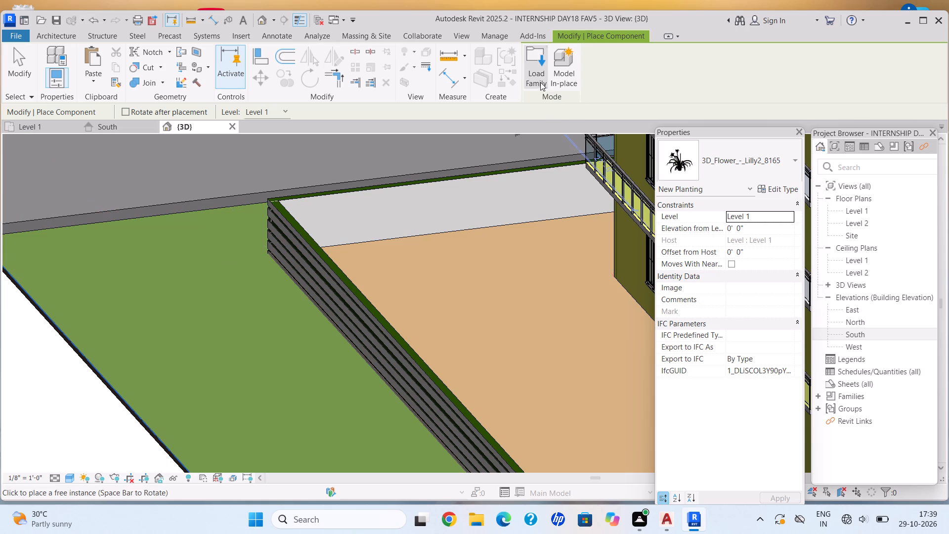
pyautogui.doubleClick(278, 198)
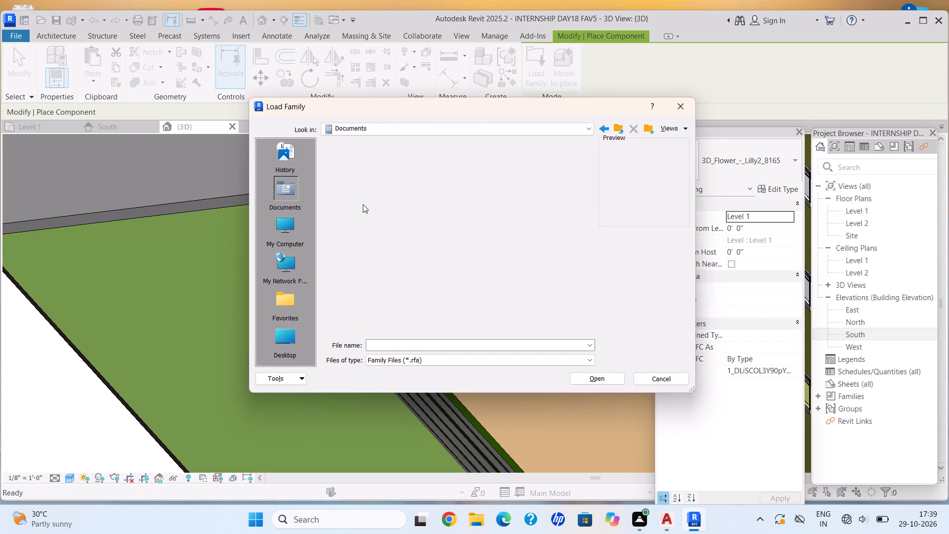
pyautogui.doubleClick(352, 193)
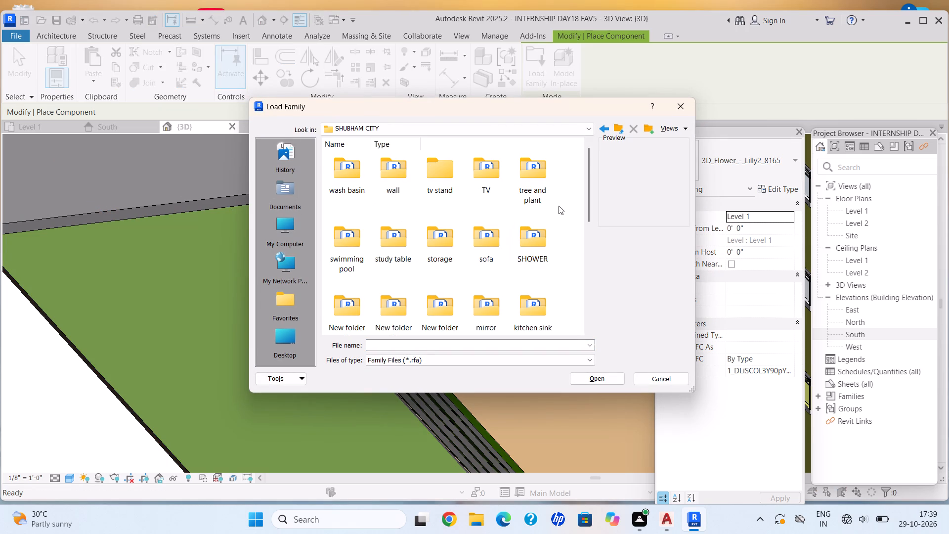
pyautogui.doubleClick(550, 181)
pyautogui.click(443, 258)
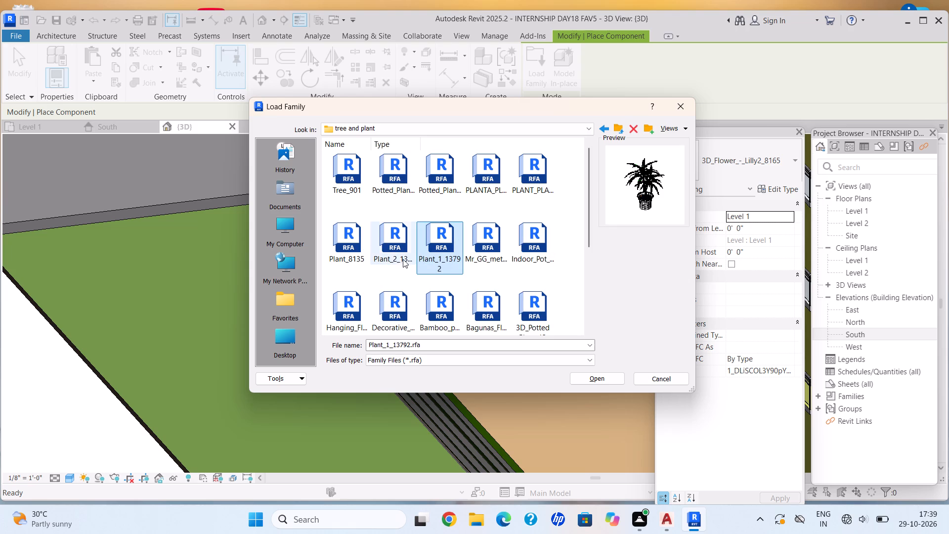
pyautogui.click(400, 259)
pyautogui.click(447, 310)
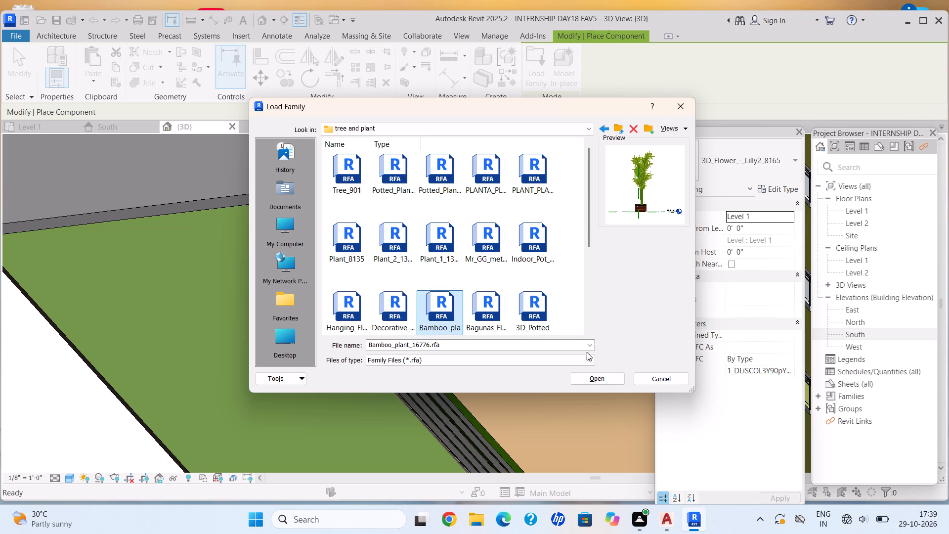
pyautogui.click(599, 376)
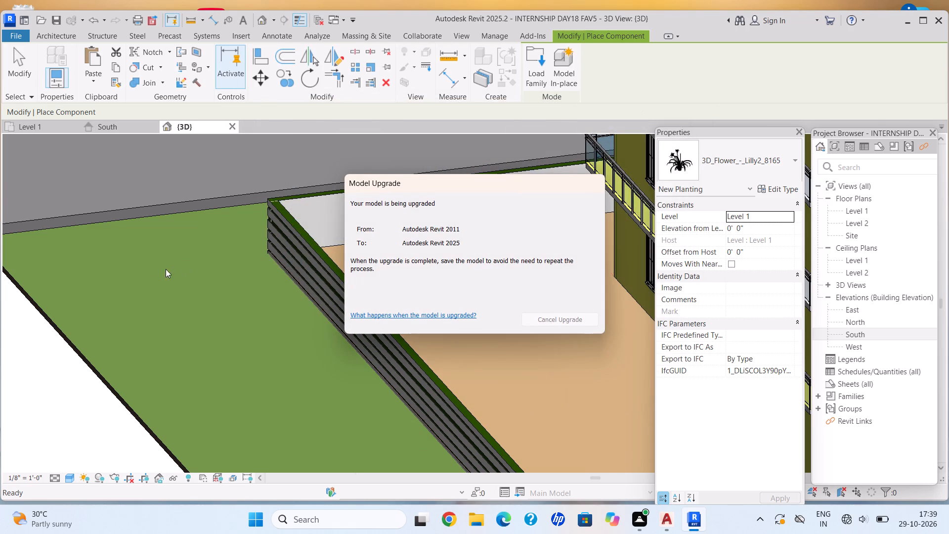
# Place three Bamboo_plant_16776 plants on Level 1, spaced along the grass strip outside the compound wall, one at the front corner.
pyautogui.scroll(-3, 174, 345)
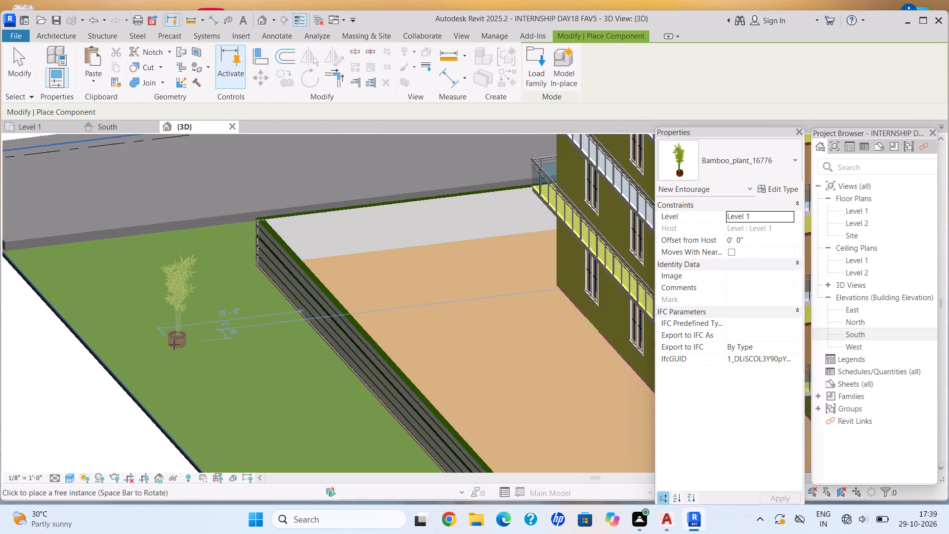
pyautogui.scroll(-3, 174, 345)
pyautogui.moveTo(136, 318); pyautogui.dragTo(121, 307, button='middle')
pyautogui.moveTo(116, 303); pyautogui.dragTo(108, 297, button='middle')
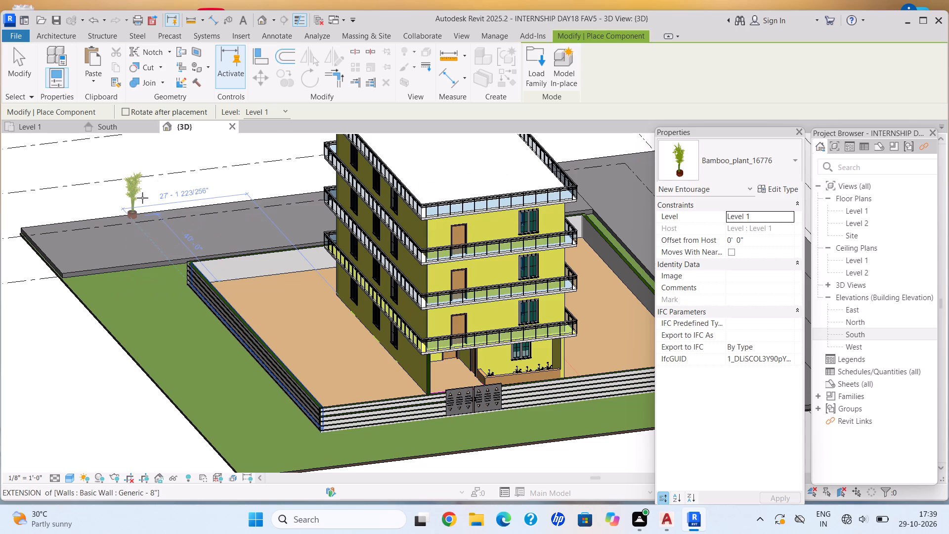
pyautogui.scroll(2, 123, 252)
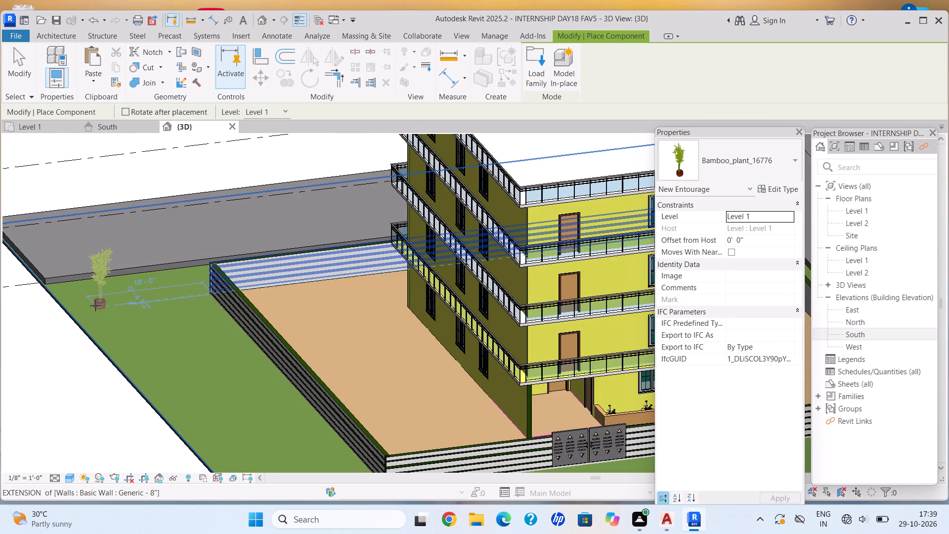
pyautogui.click(95, 306)
pyautogui.scroll(-5, 199, 364)
pyautogui.moveTo(196, 357); pyautogui.dragTo(184, 347, button='middle')
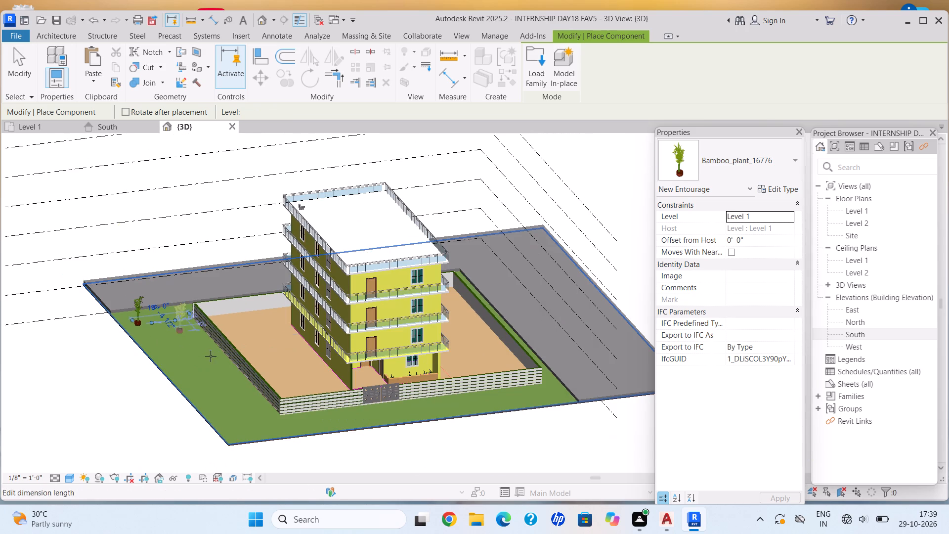
pyautogui.scroll(3, 167, 373)
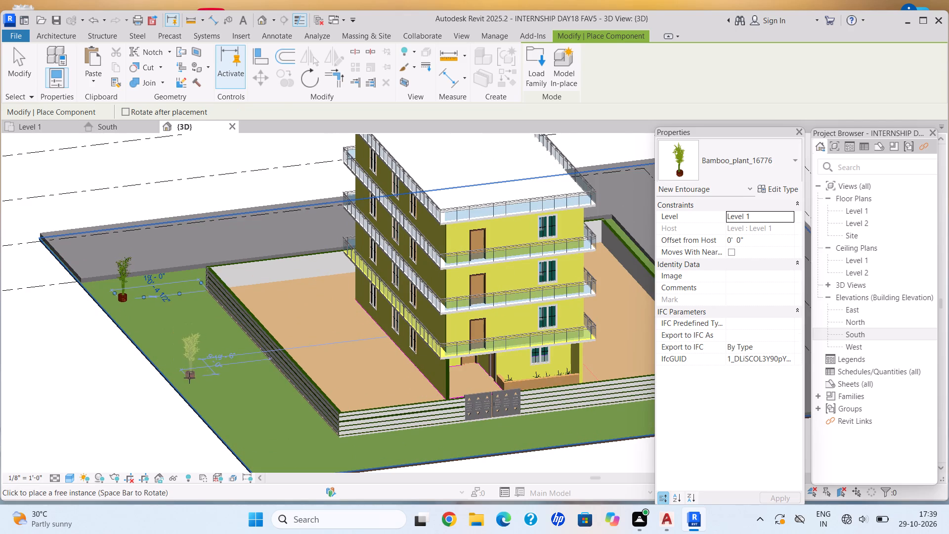
pyautogui.click(189, 378)
pyautogui.moveTo(244, 388); pyautogui.dragTo(235, 382, button='middle')
pyautogui.moveTo(228, 377); pyautogui.dragTo(151, 290, button='middle')
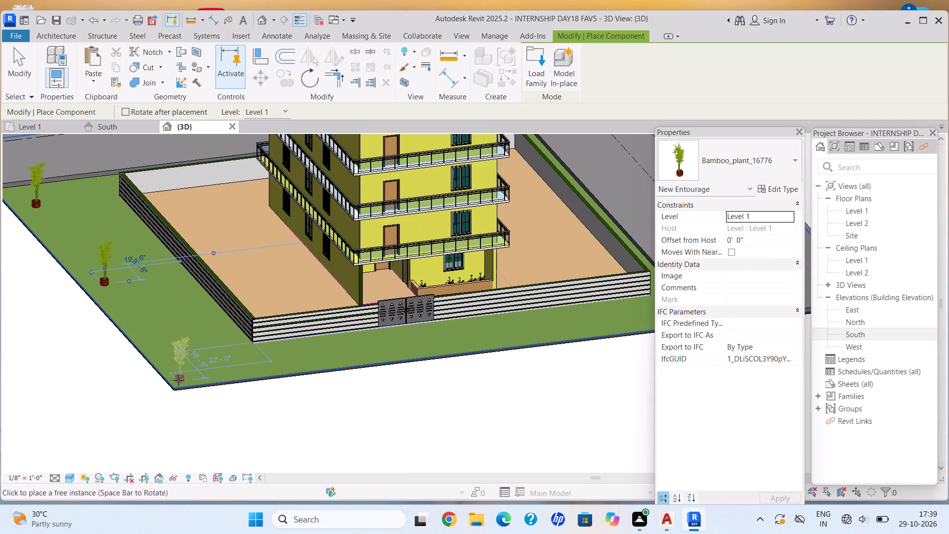
pyautogui.click(178, 380)
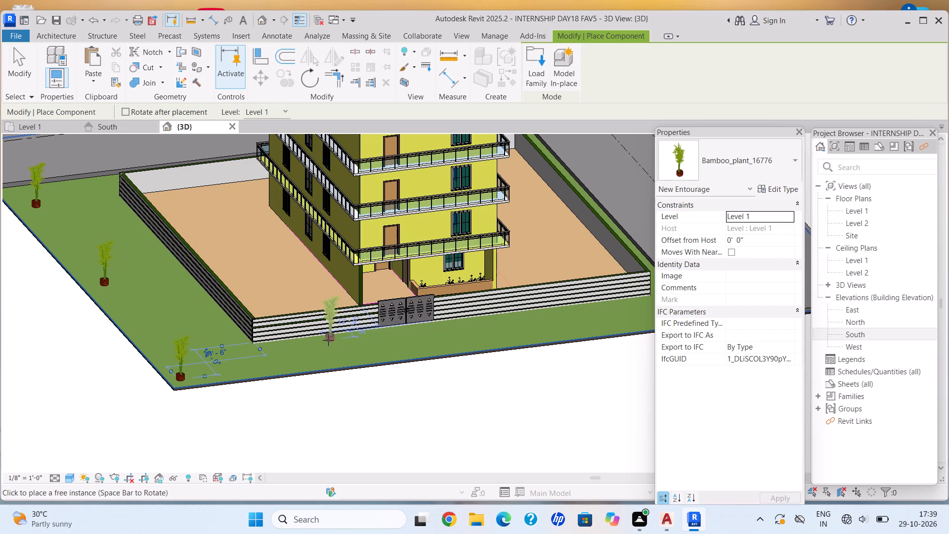
pyautogui.press('Escape')
pyautogui.press('Escape')
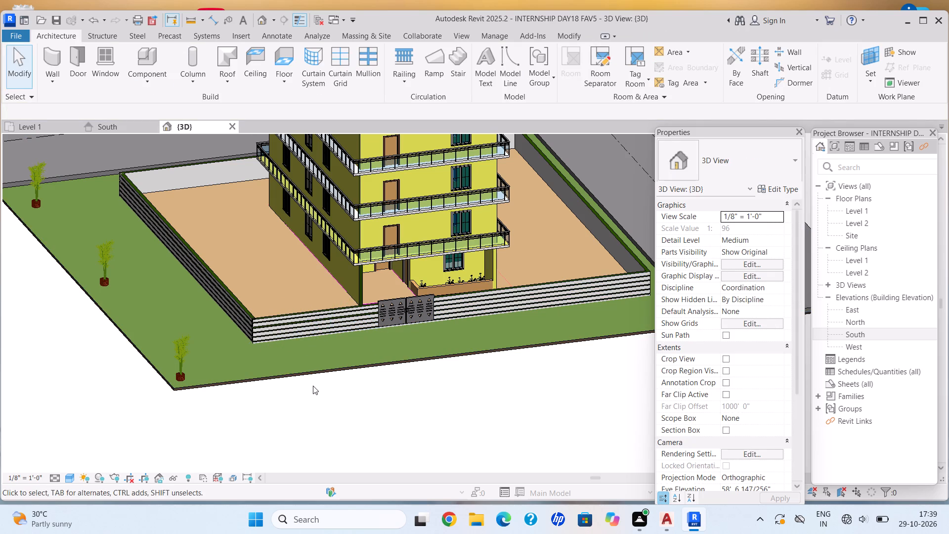
# Load the Audi_RS3_Sportback car family from the cars folder inside SHUBHAM CITY for placement as a component.
pyautogui.keyDown('shift'); pyautogui.moveTo(309, 383); pyautogui.dragTo(237, 372, button='middle'); pyautogui.keyUp('shift')
pyautogui.scroll(1, 192, 287)
pyautogui.scroll(3, 86, 279)
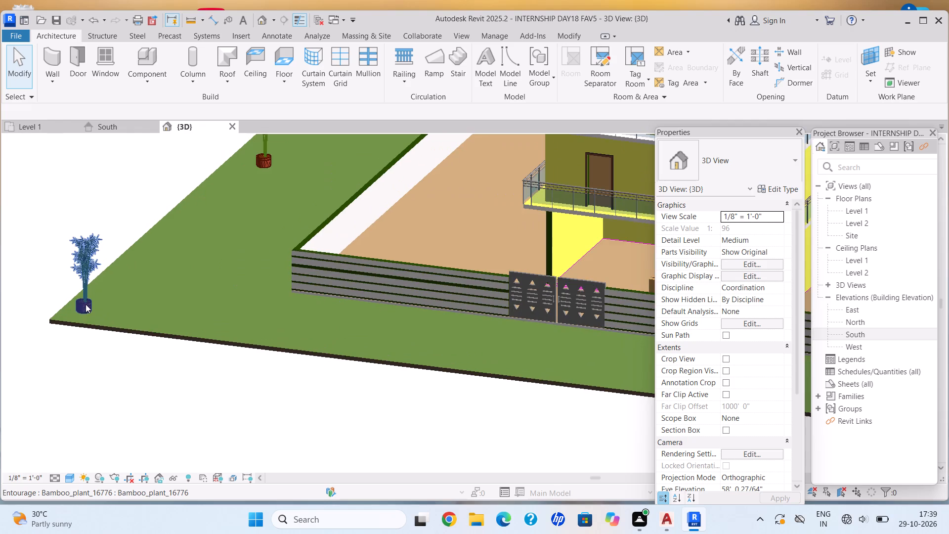
pyautogui.scroll(-5, 162, 356)
pyautogui.moveTo(168, 361); pyautogui.dragTo(0, 365, button='middle')
pyautogui.scroll(-1, 419, 369)
pyautogui.moveTo(413, 363); pyautogui.dragTo(348, 358, button='middle')
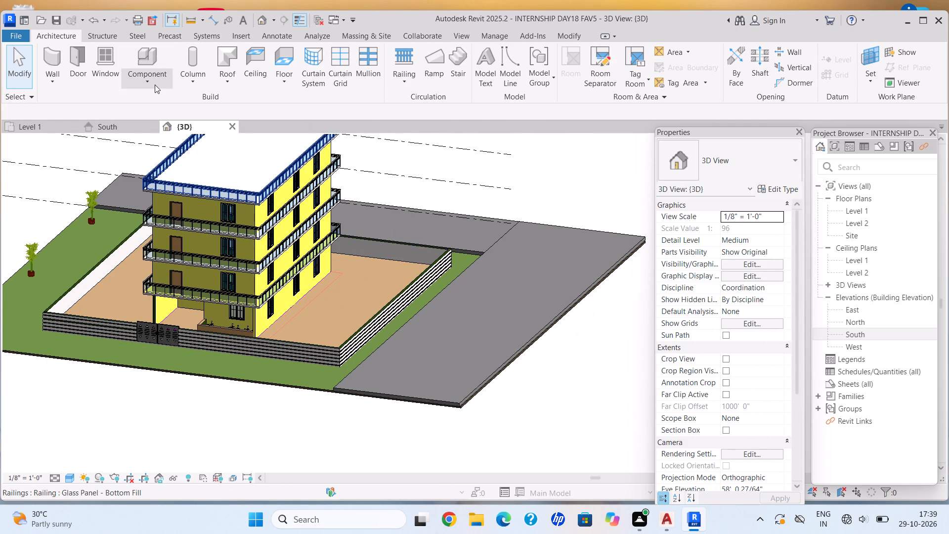
pyautogui.click(154, 85)
pyautogui.click(173, 105)
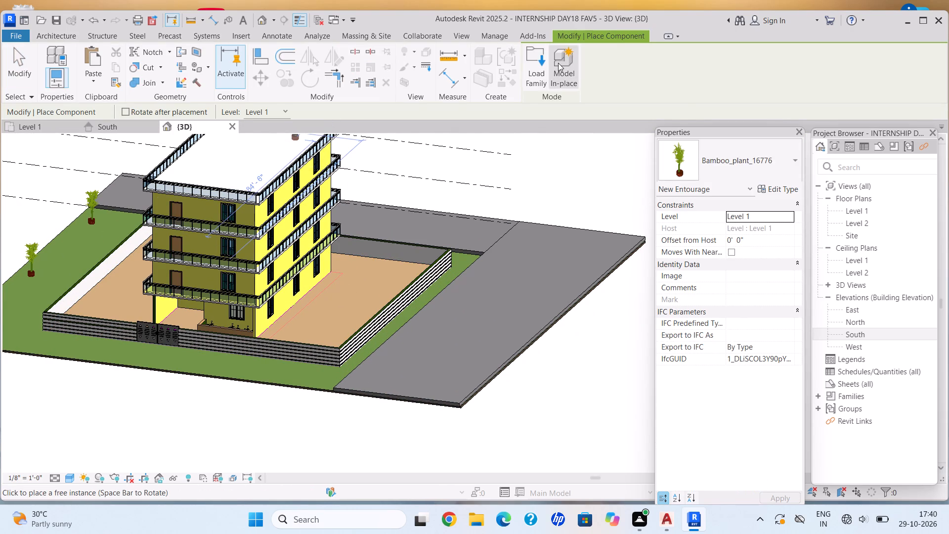
pyautogui.click(535, 87)
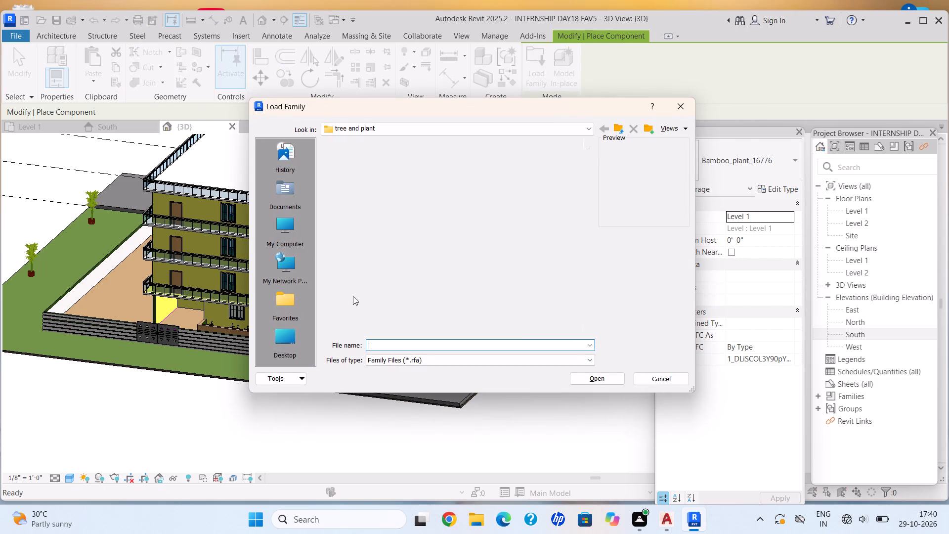
pyautogui.click(286, 203)
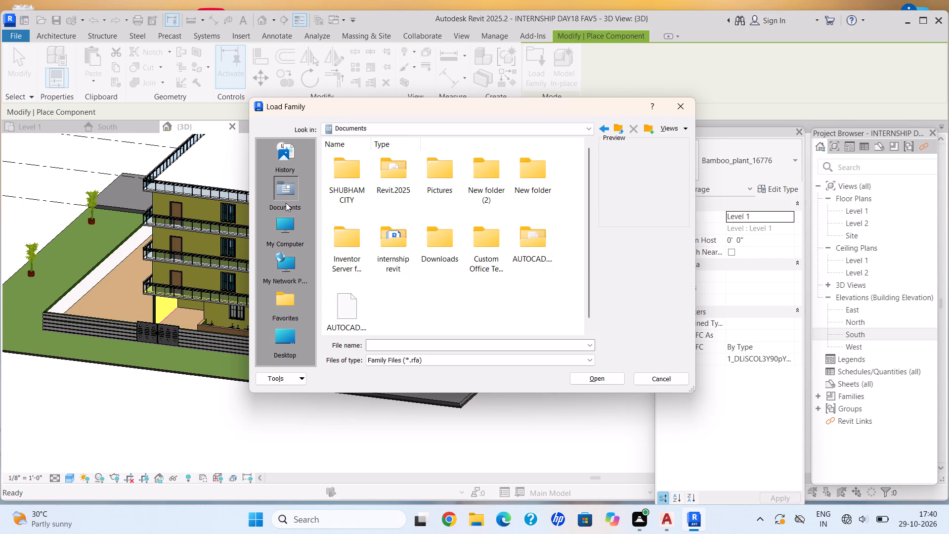
pyautogui.doubleClick(349, 183)
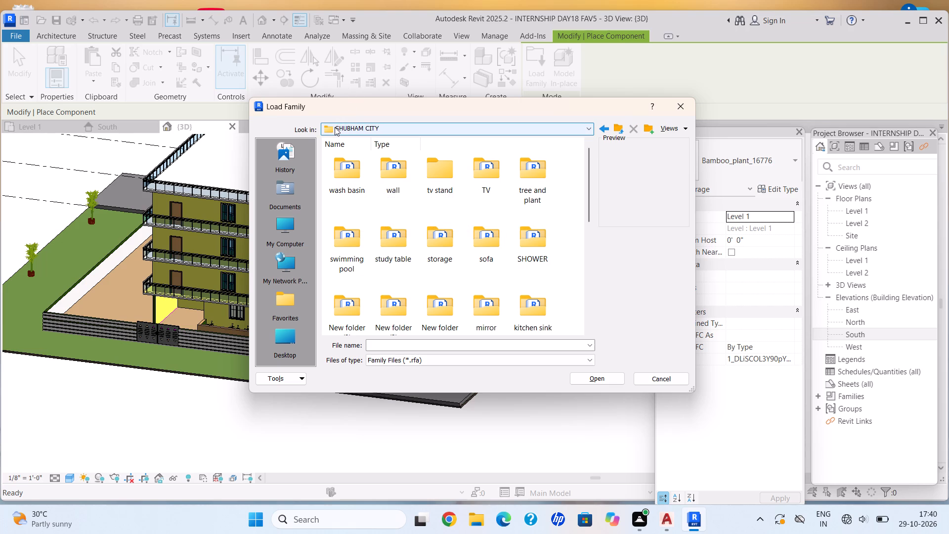
pyautogui.scroll(-4, 578, 223)
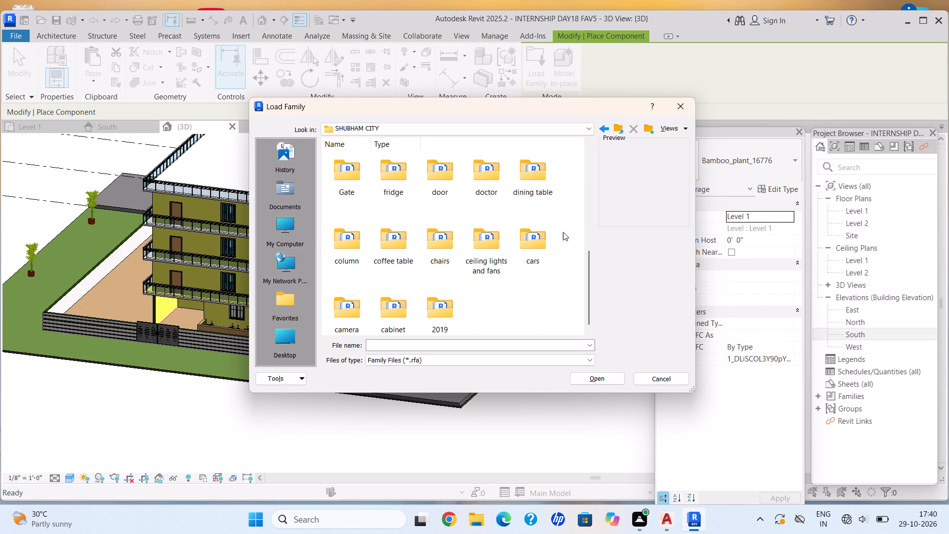
pyautogui.scroll(3, 528, 216)
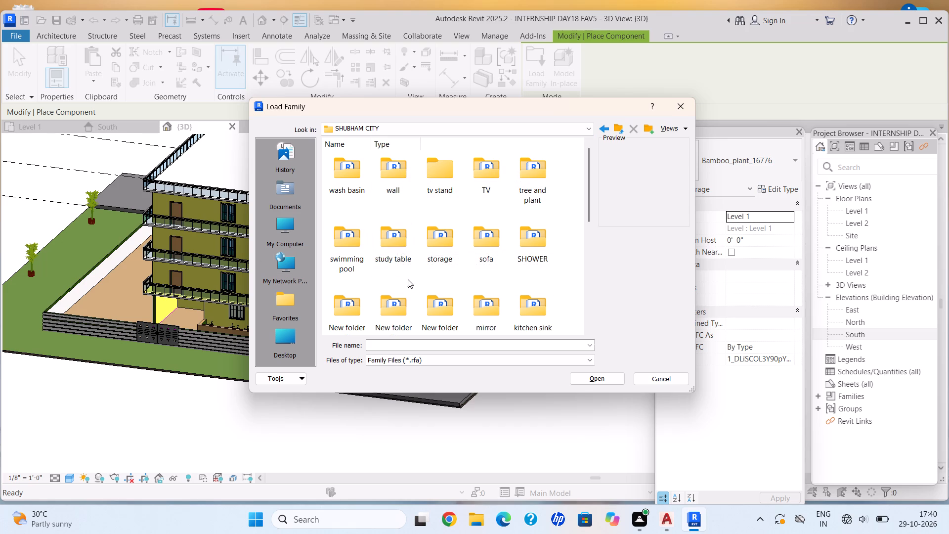
pyautogui.scroll(-6, 538, 254)
pyautogui.doubleClick(530, 263)
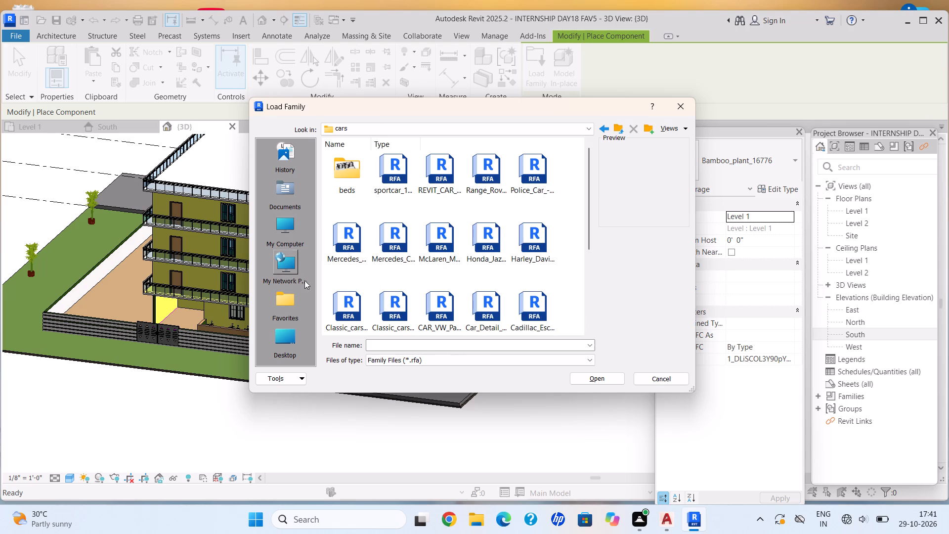
pyautogui.click(346, 242)
pyautogui.scroll(-6, 426, 309)
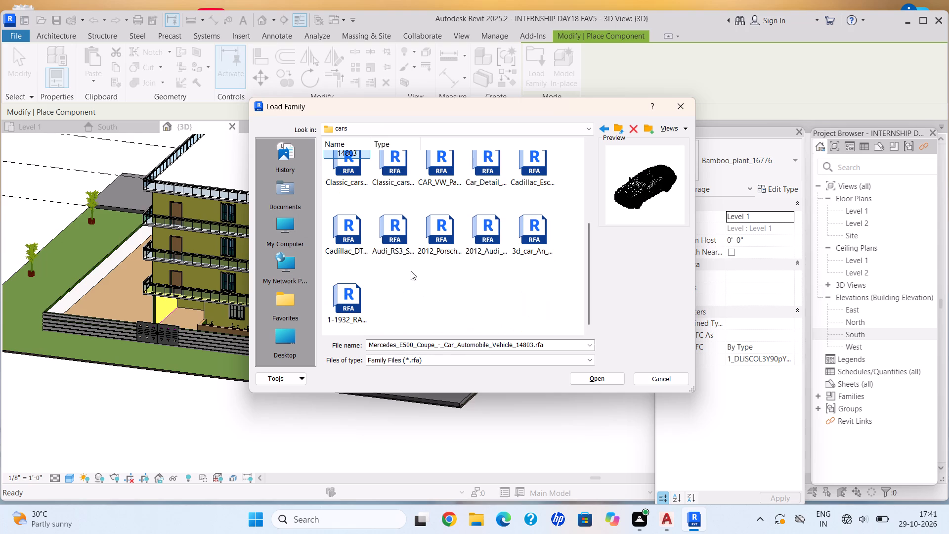
pyautogui.click(395, 248)
pyautogui.click(584, 378)
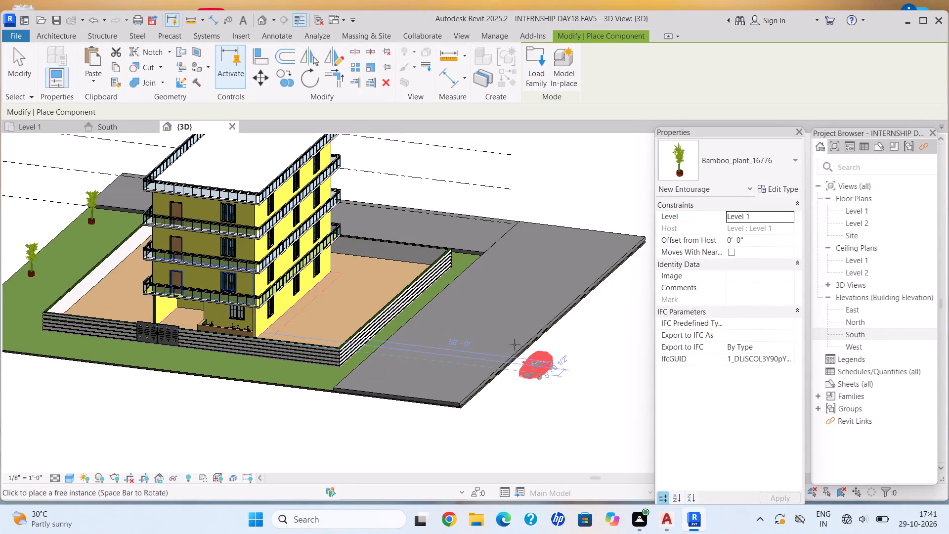
# Place one Audi RS3 Sportback on the side road opposite the bamboo strip, rotated to line up with the road.
pyautogui.scroll(4, 495, 319)
pyautogui.press('space')
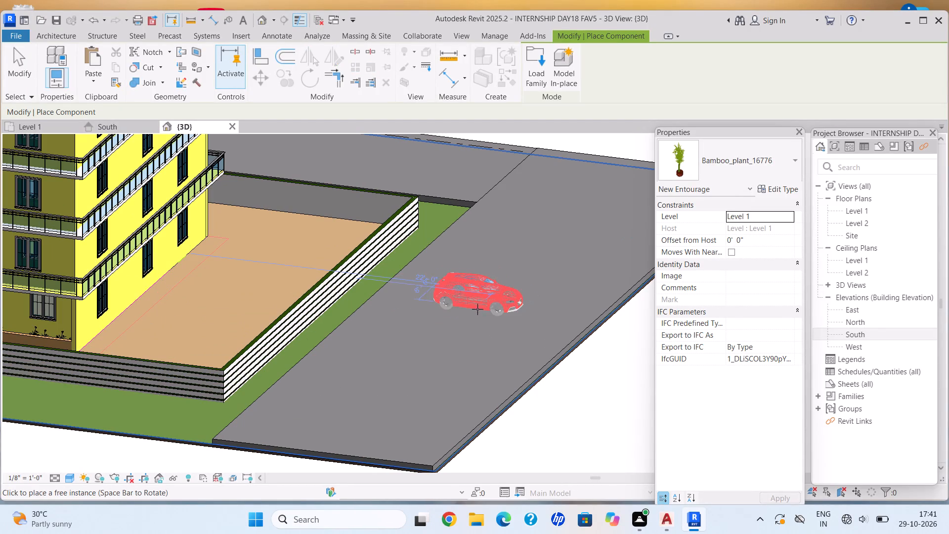
pyautogui.press('space')
pyautogui.scroll(-2, 475, 315)
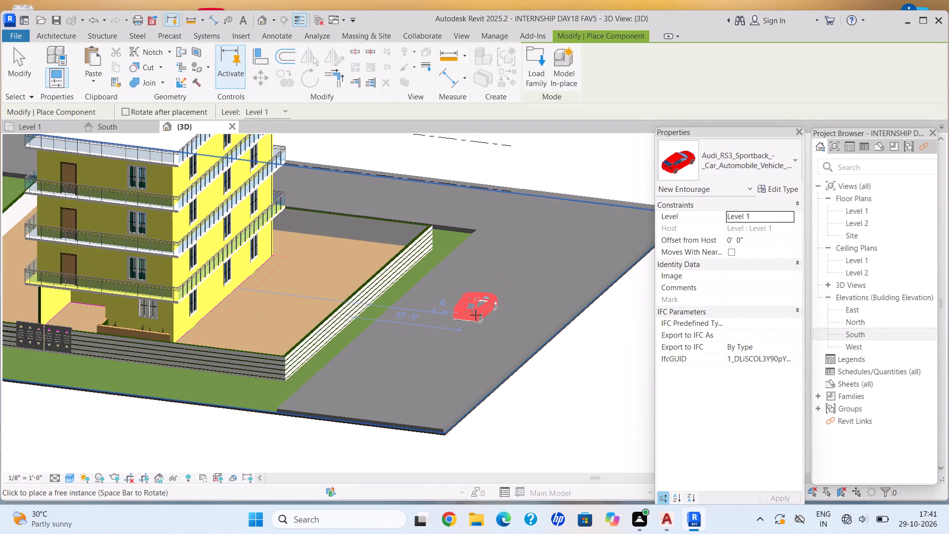
pyautogui.click(477, 307)
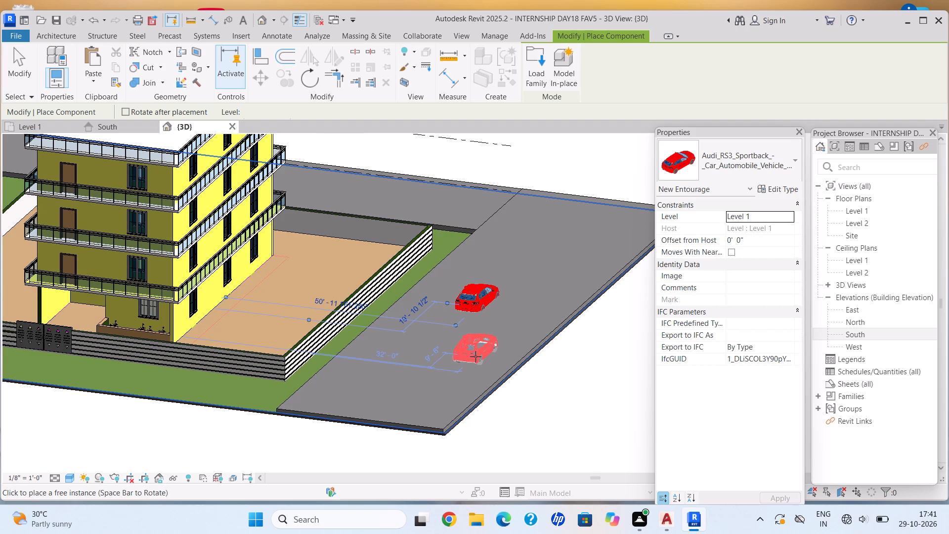
pyautogui.press('Escape')
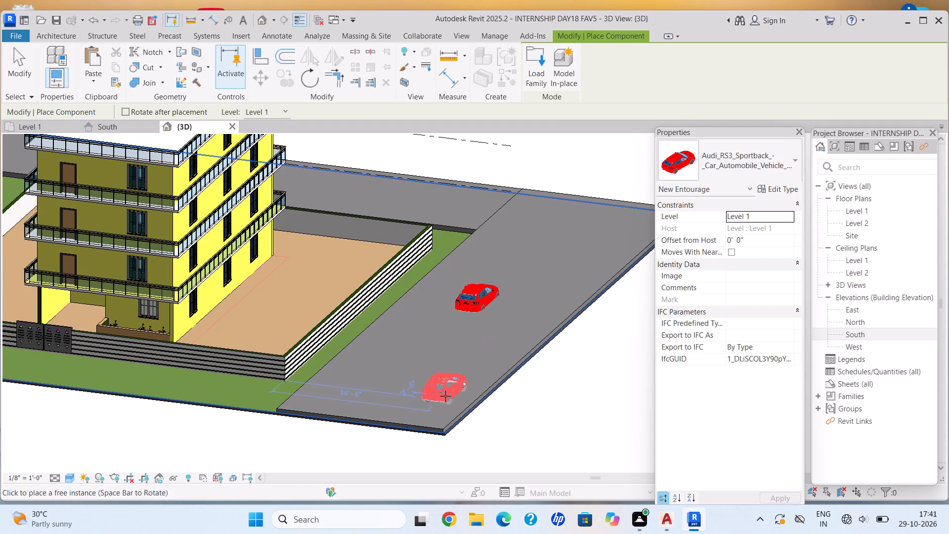
pyautogui.press('Escape')
pyautogui.press('Escape')
pyautogui.press('Escape')
pyautogui.press('Escape')
# Examine the placed car, the whole building, the entrance gate with its compound wall, and the front planter in 3D.
pyautogui.scroll(-3, 392, 417)
pyautogui.keyDown('shift'); pyautogui.moveTo(368, 409); pyautogui.dragTo(384, 400, button='middle'); pyautogui.keyUp('shift')
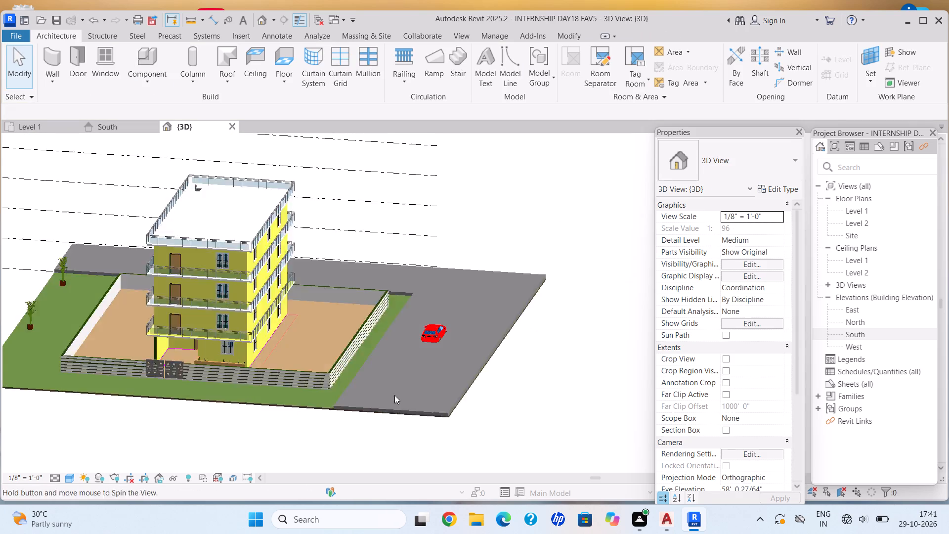
pyautogui.scroll(3, 441, 383)
pyautogui.scroll(4, 448, 242)
pyautogui.scroll(-4, 448, 387)
pyautogui.middleClick(435, 370)
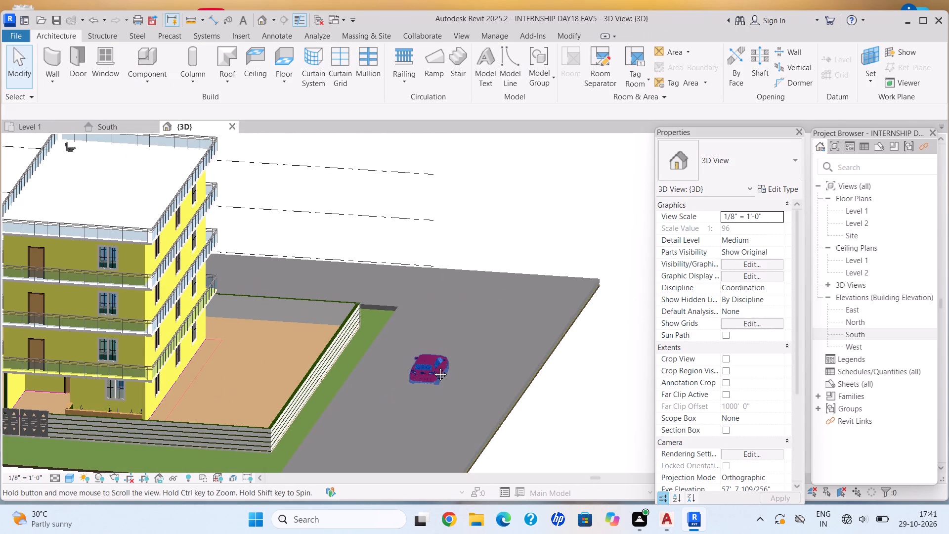
pyautogui.moveTo(434, 379); pyautogui.dragTo(454, 323, button='middle')
pyautogui.moveTo(474, 362); pyautogui.dragTo(480, 371, button='middle')
pyautogui.moveTo(482, 372); pyautogui.dragTo(495, 386, button='middle')
pyautogui.scroll(-5, 234, 397)
pyautogui.moveTo(230, 399); pyautogui.dragTo(240, 405, button='middle')
pyautogui.scroll(4, 103, 368)
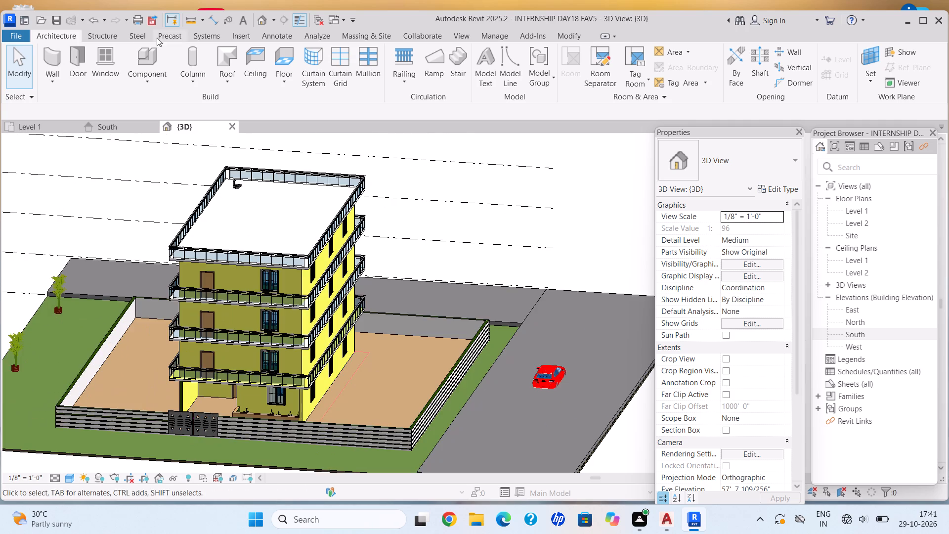
pyautogui.moveTo(176, 270); pyautogui.dragTo(317, 256, button='middle')
pyautogui.scroll(5, 337, 425)
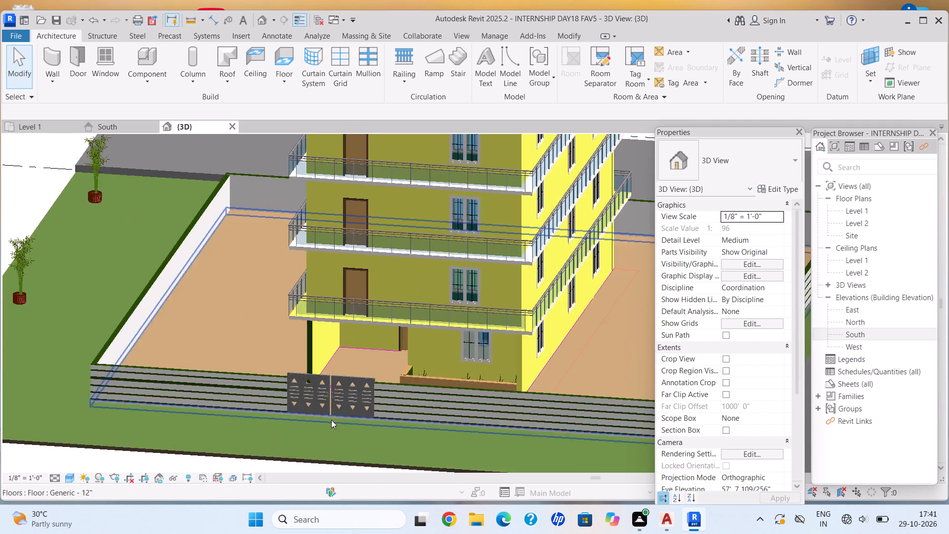
pyautogui.scroll(5, 331, 420)
pyautogui.scroll(9, 425, 420)
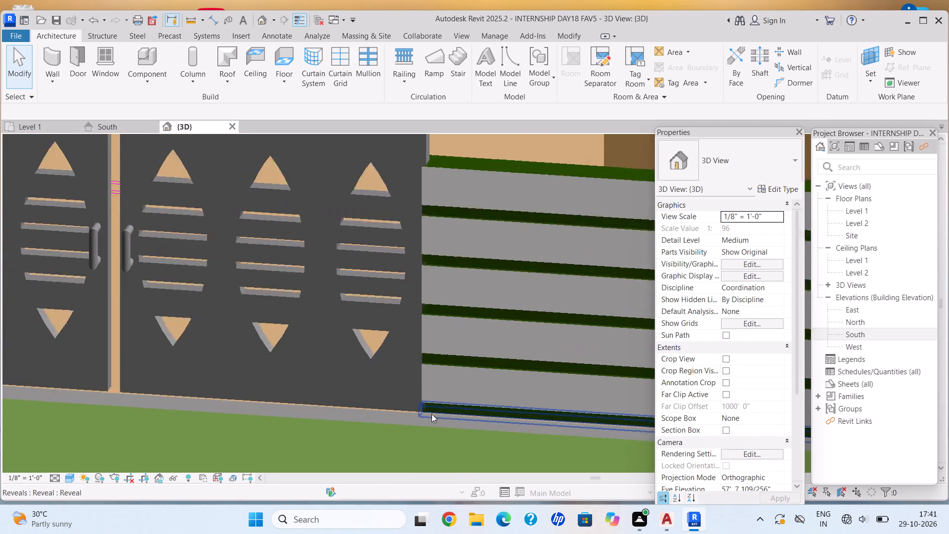
pyautogui.scroll(-6, 432, 422)
pyautogui.moveTo(427, 418); pyautogui.dragTo(347, 397, button='middle')
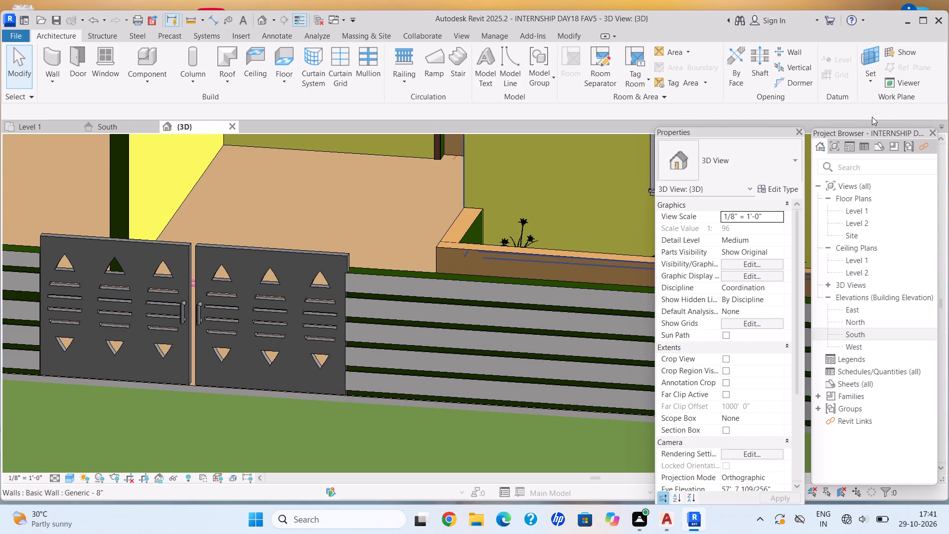
pyautogui.scroll(-3, 328, 128)
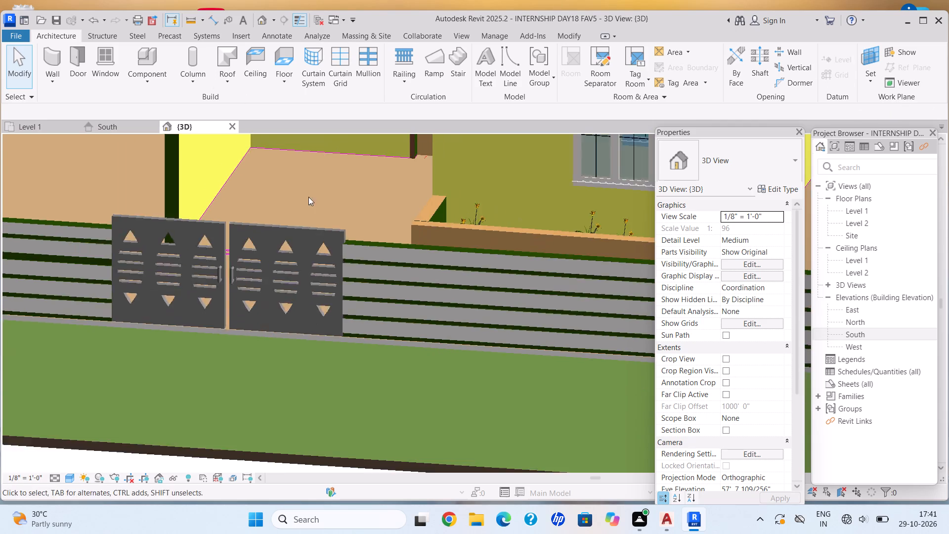
pyautogui.scroll(-1, 308, 197)
pyautogui.scroll(-1, 282, 238)
pyautogui.moveTo(288, 246); pyautogui.dragTo(293, 256, button='middle')
pyautogui.scroll(-3, 304, 270)
pyautogui.scroll(-3, 280, 228)
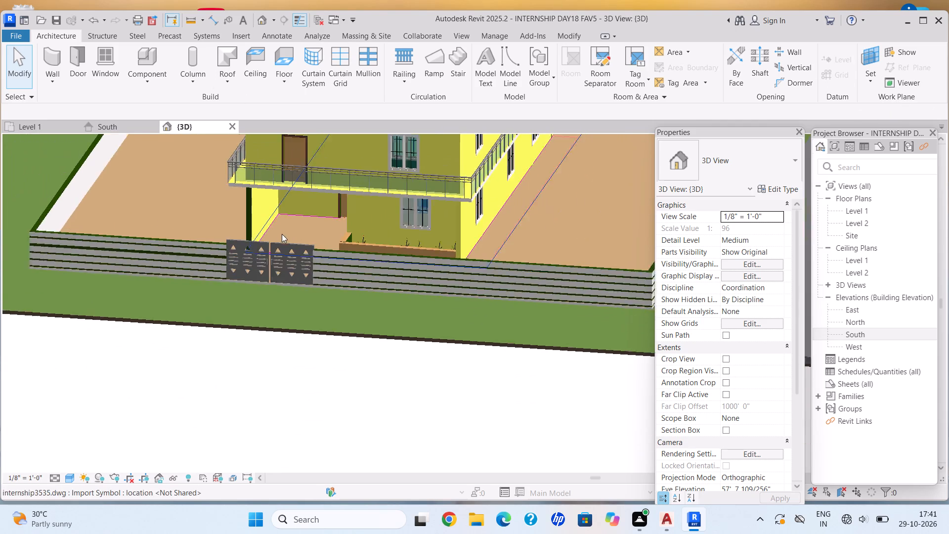
pyautogui.moveTo(345, 328); pyautogui.dragTo(356, 344, button='middle')
pyautogui.scroll(-2, 354, 340)
pyautogui.scroll(5, 135, 264)
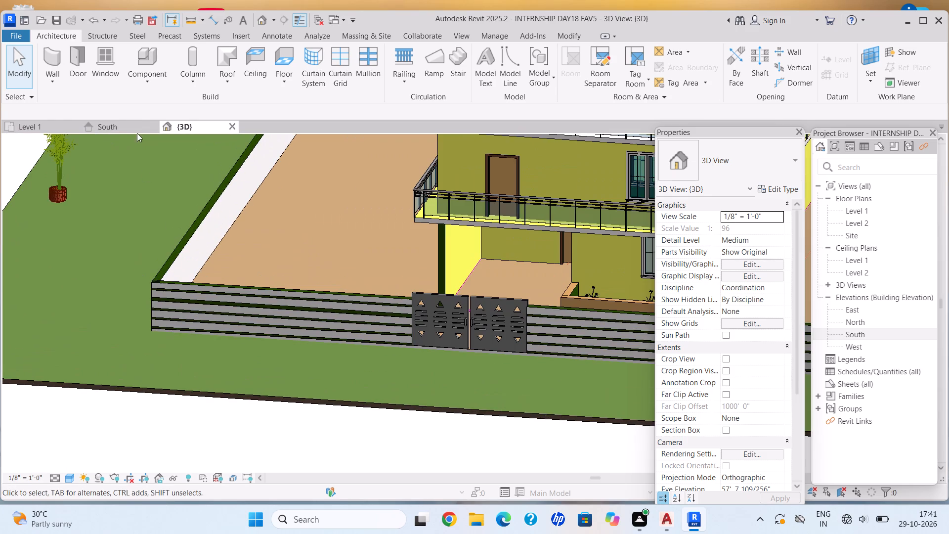
pyautogui.scroll(-3, 171, 230)
pyautogui.moveTo(172, 231); pyautogui.dragTo(167, 234, button='middle')
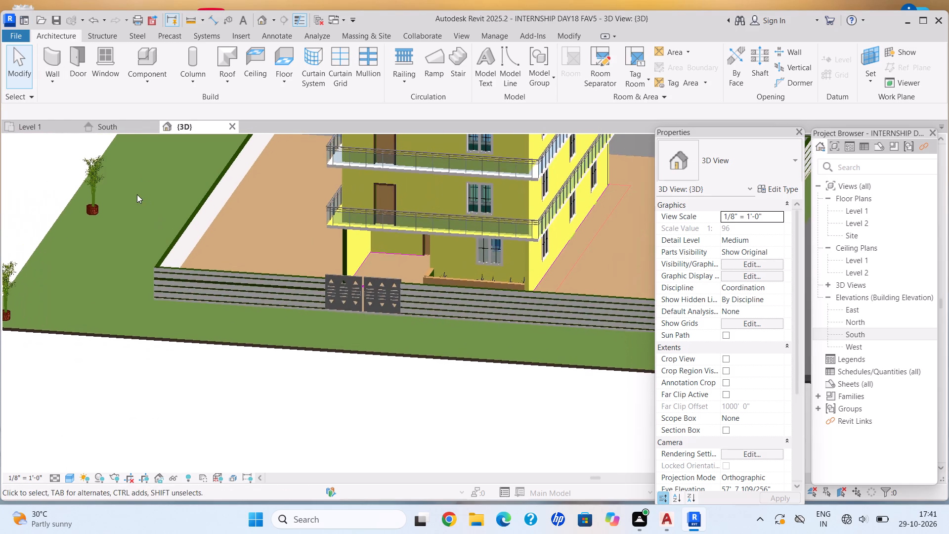
# Save the project as a Revit project file named INTERNSHIP DAY18 FAV5.rvt in the Documents folder.
pyautogui.click(21, 36)
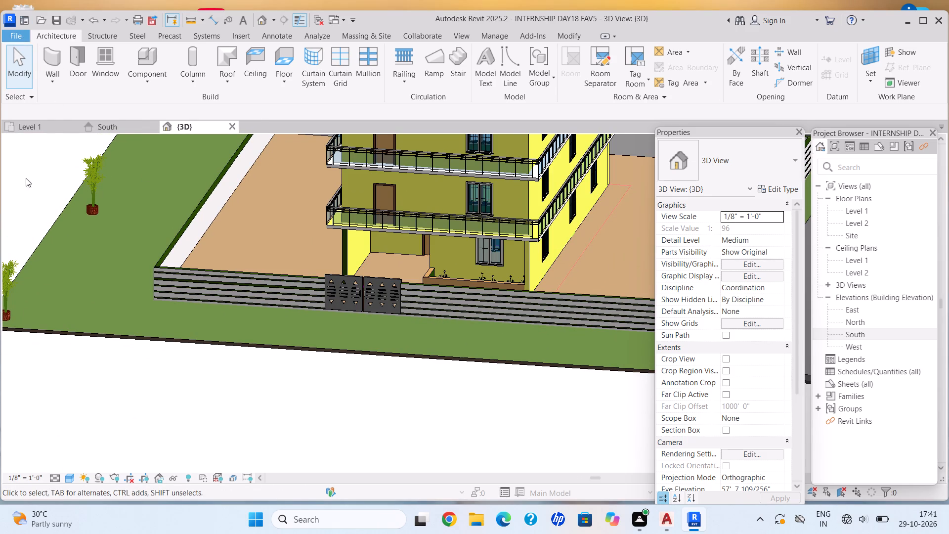
pyautogui.click(30, 200)
pyautogui.click(47, 203)
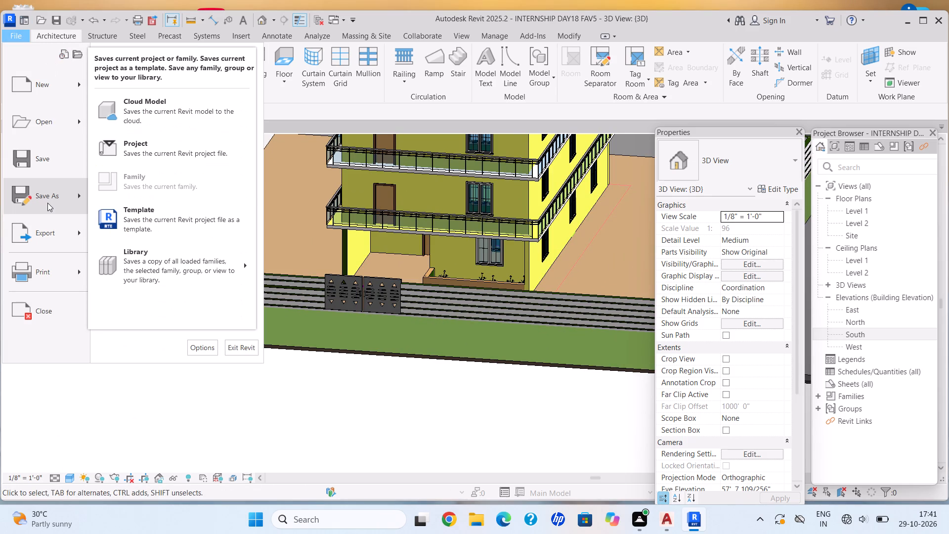
pyautogui.click(168, 147)
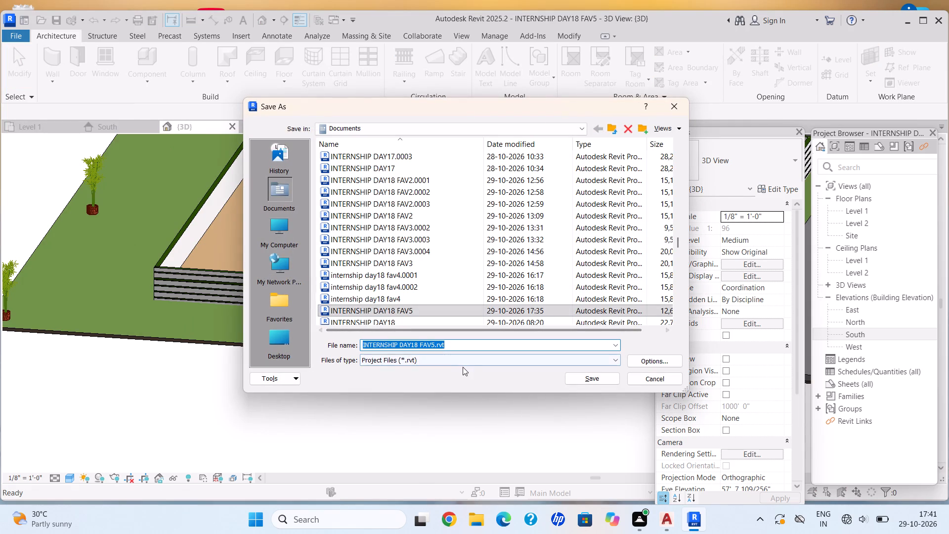
pyautogui.click(592, 380)
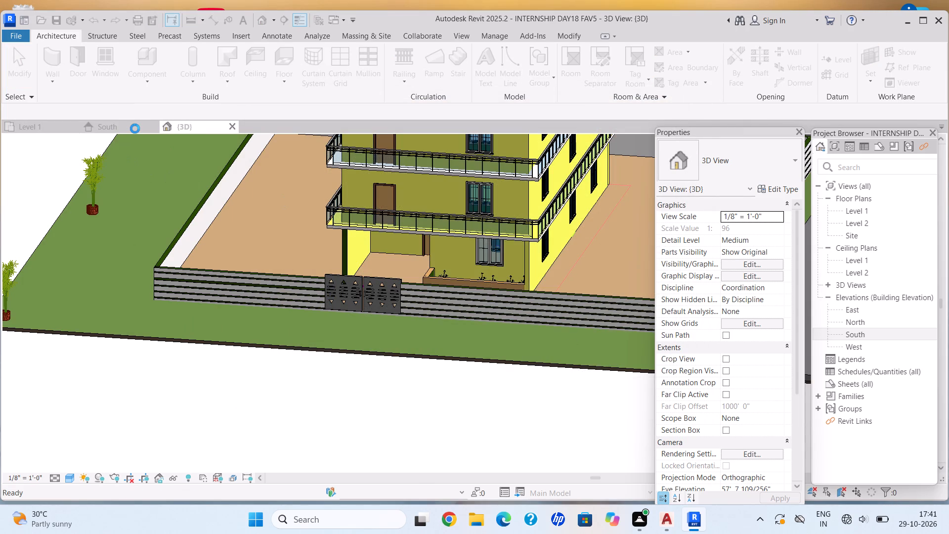
# Thin the side road slab under the red car by pulling its top face down toward the ground.
pyautogui.moveTo(389, 287); pyautogui.dragTo(282, 270, button='middle')
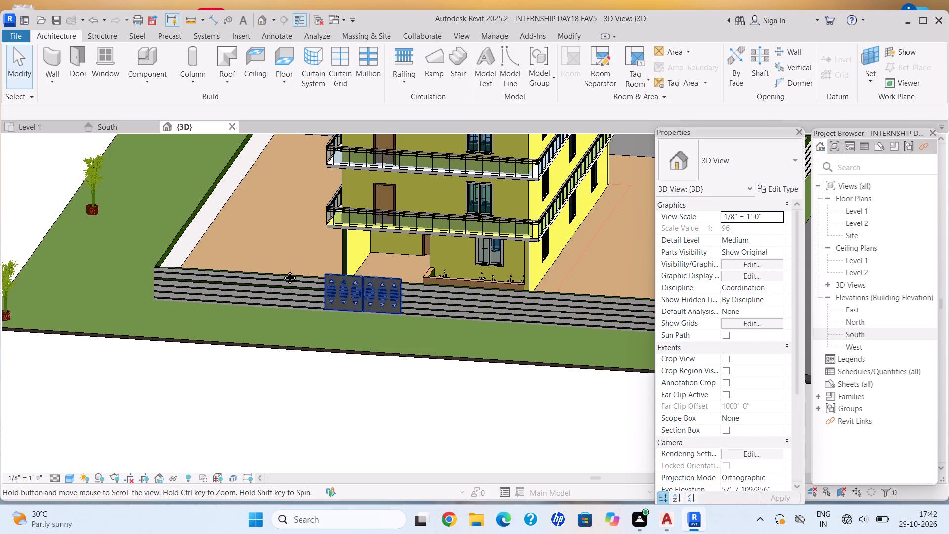
pyautogui.moveTo(282, 270); pyautogui.dragTo(273, 267, button='middle')
pyautogui.scroll(-3, 419, 287)
pyautogui.moveTo(412, 280); pyautogui.dragTo(403, 269, button='middle')
pyautogui.scroll(8, 486, 305)
pyautogui.middleClick(535, 298)
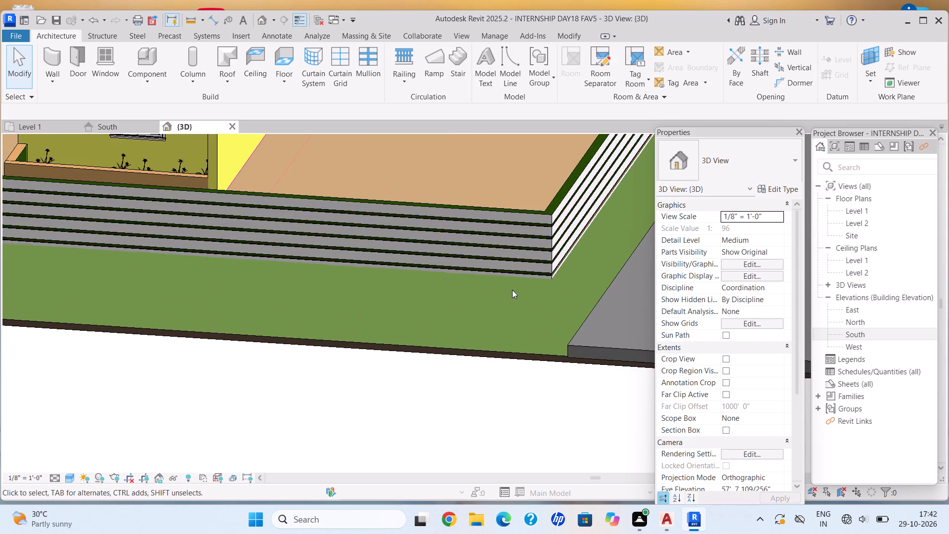
pyautogui.moveTo(412, 304); pyautogui.dragTo(386, 306, button='middle')
pyautogui.scroll(1, 360, 309)
pyautogui.scroll(-4, 491, 302)
pyautogui.moveTo(488, 302); pyautogui.dragTo(359, 310, button='middle')
pyautogui.scroll(-1, 349, 310)
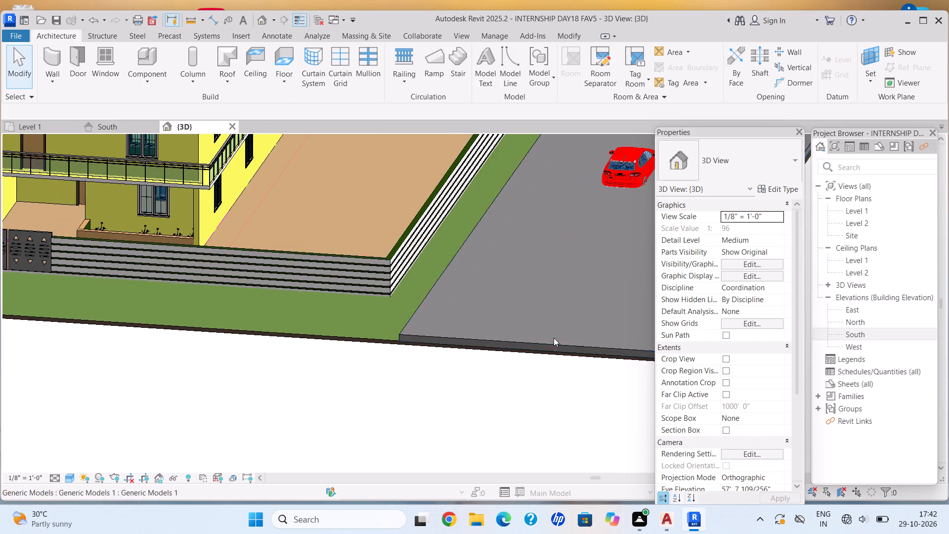
pyautogui.scroll(1, 554, 338)
pyautogui.moveTo(556, 338); pyautogui.dragTo(243, 336, button='middle')
pyautogui.scroll(5, 472, 204)
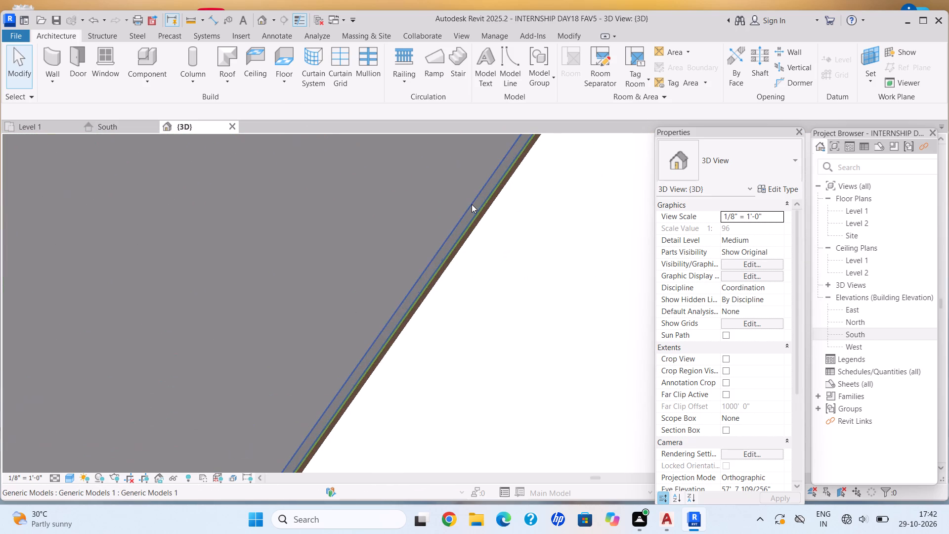
pyautogui.click(472, 204)
pyautogui.scroll(-10, 469, 246)
pyautogui.keyDown('shift'); pyautogui.middleClick(457, 278); pyautogui.keyUp('shift')
pyautogui.keyDown('shift'); pyautogui.moveTo(453, 275); pyautogui.dragTo(432, 263, button='middle'); pyautogui.keyUp('shift')
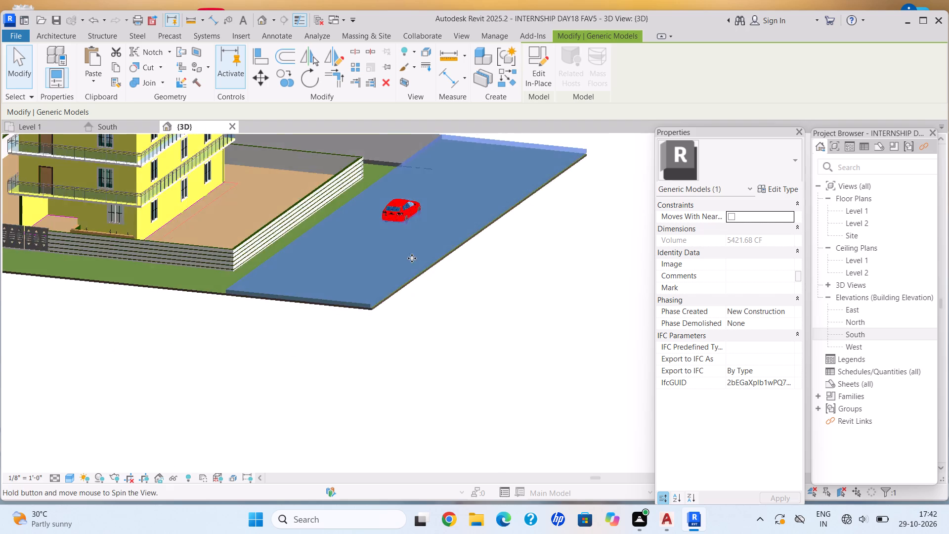
pyautogui.keyDown('shift'); pyautogui.middleClick(403, 256); pyautogui.keyUp('shift')
pyautogui.keyDown('shift'); pyautogui.moveTo(349, 256); pyautogui.dragTo(321, 257, button='middle'); pyautogui.keyUp('shift')
pyautogui.keyDown('shift'); pyautogui.moveTo(228, 261); pyautogui.dragTo(215, 261, button='middle'); pyautogui.keyUp('shift')
pyautogui.scroll(5, 487, 216)
pyautogui.scroll(1, 381, 234)
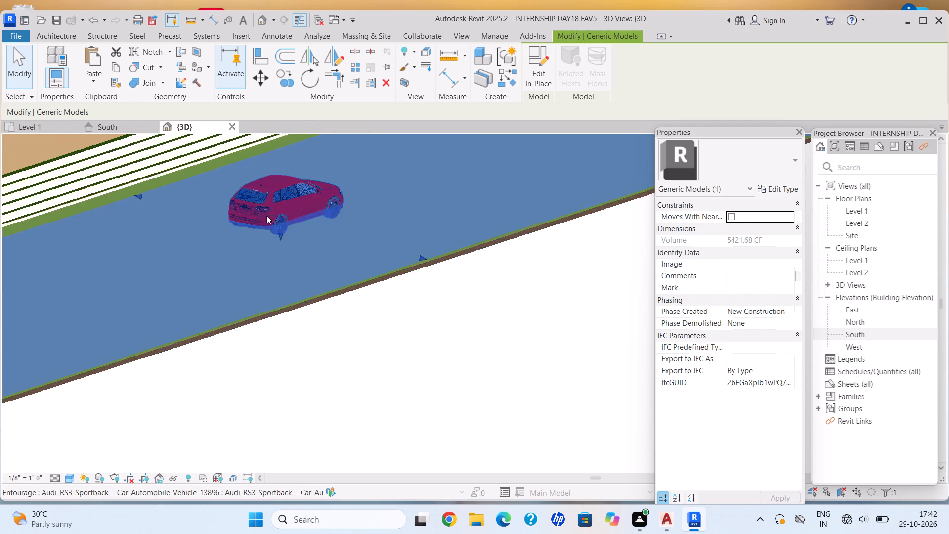
pyautogui.scroll(7, 284, 225)
pyautogui.moveTo(280, 217); pyautogui.dragTo(281, 236)
pyautogui.scroll(-9, 259, 288)
pyautogui.press('Escape')
pyautogui.scroll(-7, 293, 296)
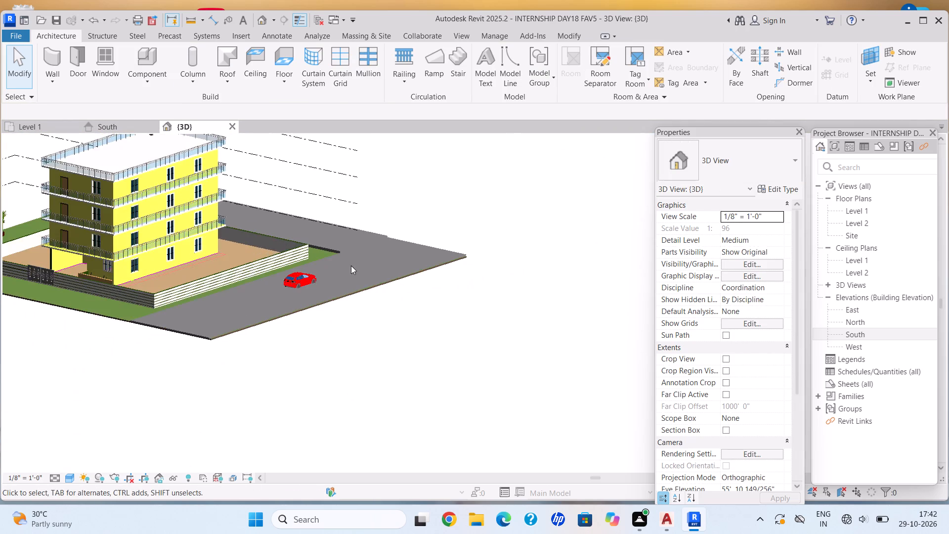
# Thin the road slab behind the building by pulling its top face down, to a volume of about 891 CF.
pyautogui.keyDown('shift'); pyautogui.moveTo(337, 269); pyautogui.dragTo(100, 331, button='middle'); pyautogui.keyUp('shift')
pyautogui.moveTo(352, 326); pyautogui.dragTo(330, 297, button='middle')
pyautogui.moveTo(390, 353); pyautogui.dragTo(383, 346, button='middle')
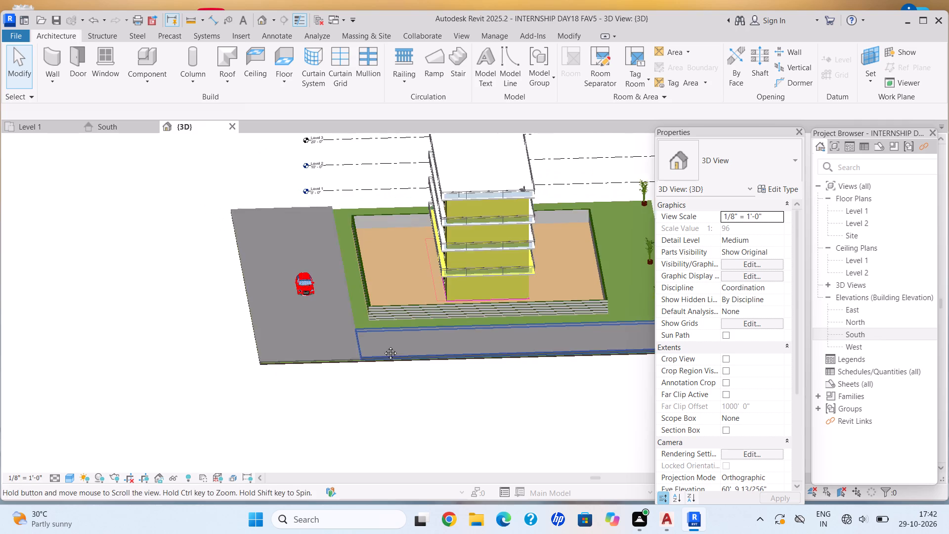
pyautogui.moveTo(383, 346); pyautogui.dragTo(298, 317, button='middle')
pyautogui.scroll(6, 407, 337)
pyautogui.scroll(1, 422, 297)
pyautogui.click(417, 292)
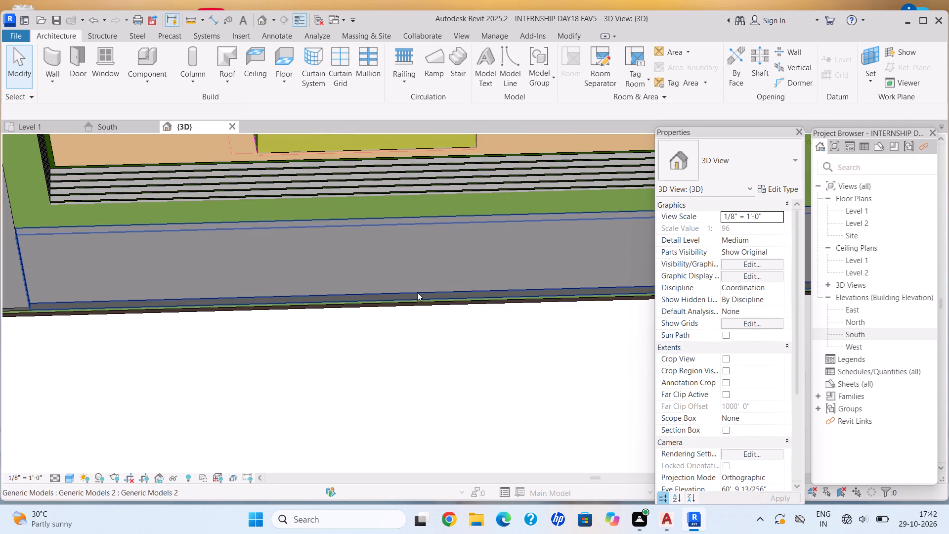
pyautogui.scroll(-3, 436, 322)
pyautogui.moveTo(431, 323); pyautogui.dragTo(399, 323, button='middle')
pyautogui.scroll(10, 404, 275)
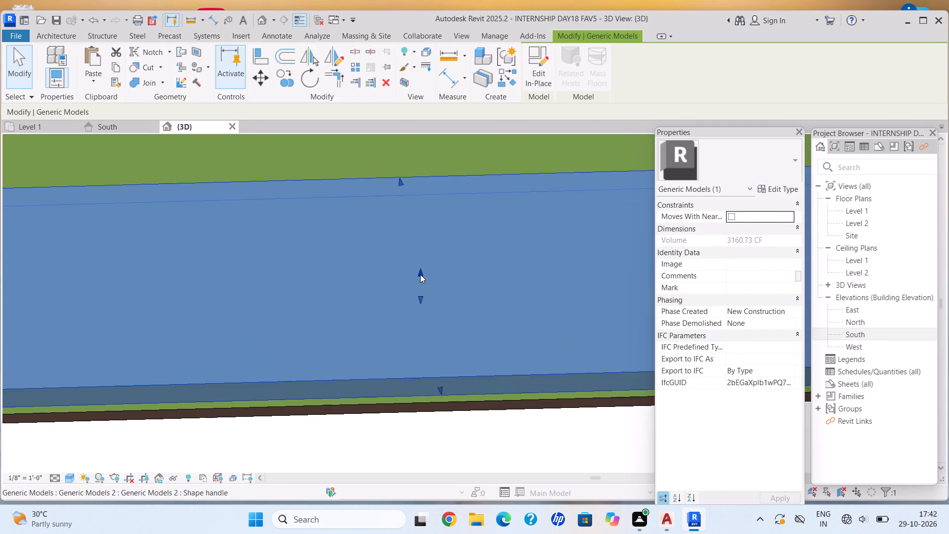
pyautogui.moveTo(420, 274); pyautogui.dragTo(425, 290)
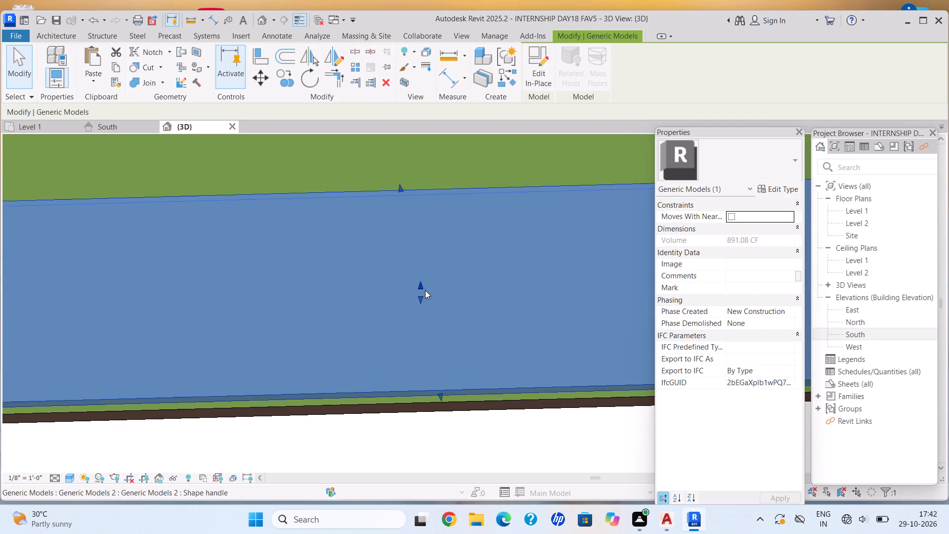
pyautogui.scroll(-2, 271, 347)
pyautogui.middleClick(270, 347)
pyautogui.moveTo(274, 344); pyautogui.dragTo(275, 338, button='middle')
pyautogui.middleClick(275, 337)
pyautogui.press('Escape')
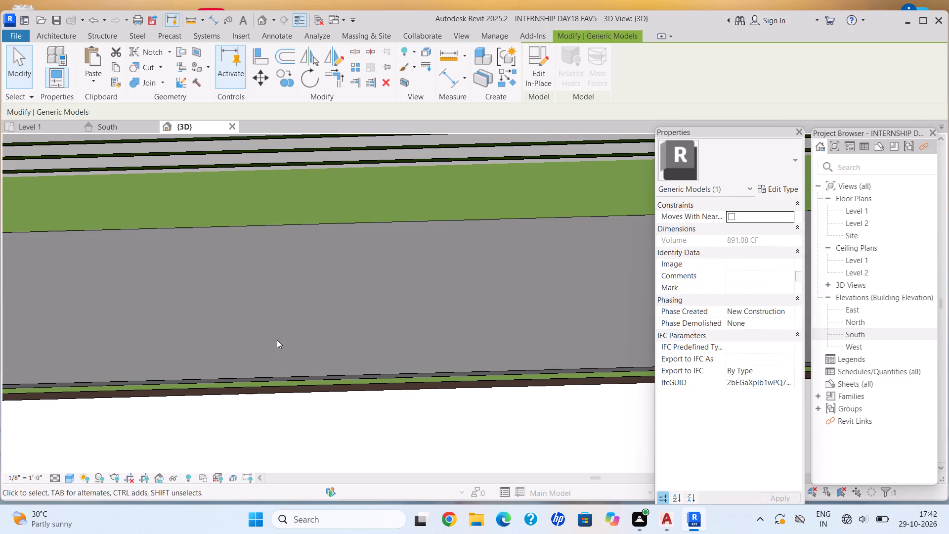
# Examine the thinned roads, the car, the entrance gate with its compound wall, and the building front in 3D.
pyautogui.scroll(-7, 271, 341)
pyautogui.keyDown('shift'); pyautogui.moveTo(206, 343); pyautogui.dragTo(453, 331, button='middle'); pyautogui.keyUp('shift')
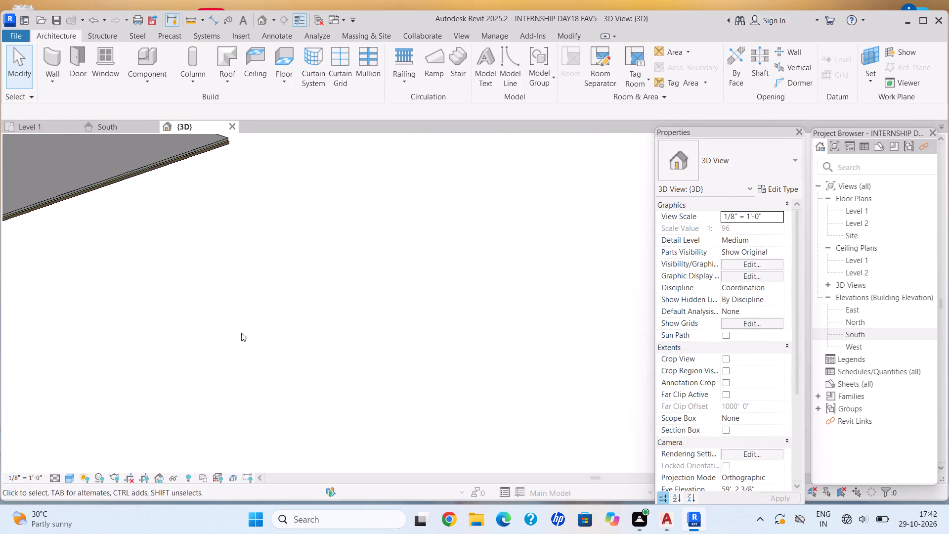
pyautogui.scroll(-5, 228, 336)
pyautogui.moveTo(205, 331); pyautogui.dragTo(249, 331, button='middle')
pyautogui.moveTo(324, 339); pyautogui.dragTo(491, 367, button='middle')
pyautogui.moveTo(235, 376); pyautogui.dragTo(414, 359, button='middle')
pyautogui.keyDown('shift'); pyautogui.moveTo(259, 362); pyautogui.dragTo(260, 334, button='middle'); pyautogui.keyUp('shift')
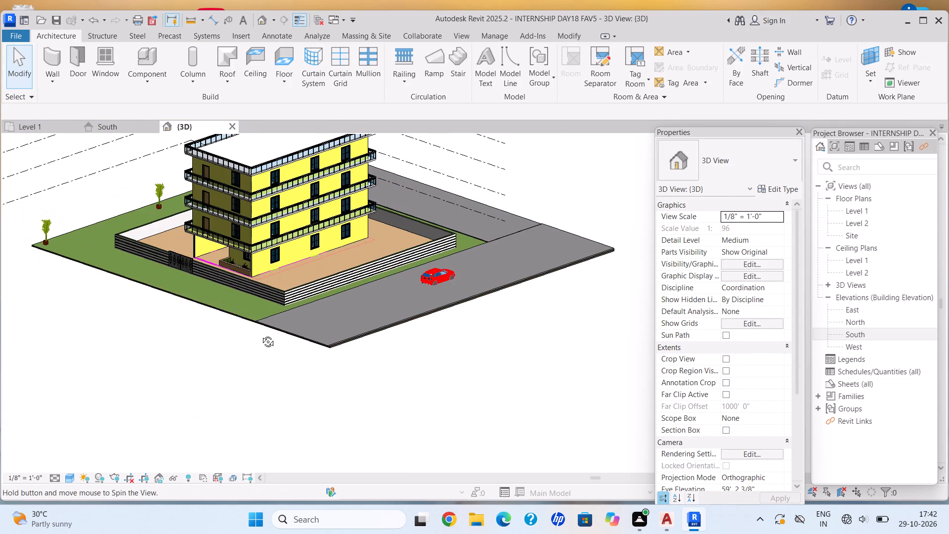
pyautogui.keyDown('shift'); pyautogui.moveTo(260, 334); pyautogui.dragTo(330, 258, button='middle'); pyautogui.keyUp('shift')
pyautogui.keyDown('shift'); pyautogui.moveTo(334, 257); pyautogui.dragTo(346, 254, button='middle'); pyautogui.keyUp('shift')
pyautogui.scroll(5, 276, 302)
pyautogui.keyDown('shift'); pyautogui.moveTo(191, 305); pyautogui.dragTo(199, 302, button='middle'); pyautogui.keyUp('shift')
pyautogui.keyDown('shift'); pyautogui.moveTo(254, 316); pyautogui.dragTo(259, 319, button='middle'); pyautogui.keyUp('shift')
pyautogui.keyDown('shift'); pyautogui.moveTo(263, 323); pyautogui.dragTo(268, 327, button='middle'); pyautogui.keyUp('shift')
pyautogui.keyDown('shift'); pyautogui.moveTo(277, 333); pyautogui.dragTo(329, 370, button='middle'); pyautogui.keyUp('shift')
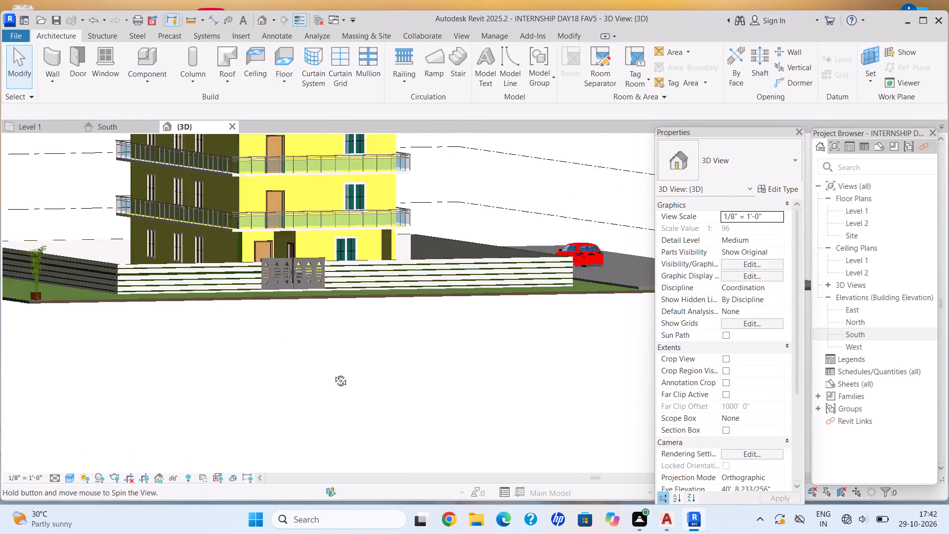
pyautogui.keyDown('shift'); pyautogui.middleClick(331, 372); pyautogui.keyUp('shift')
pyautogui.scroll(1, 333, 373)
pyautogui.scroll(1, 270, 334)
pyautogui.moveTo(312, 382); pyautogui.dragTo(210, 388, button='middle')
pyautogui.scroll(1, 210, 389)
pyautogui.keyDown('shift'); pyautogui.moveTo(314, 388); pyautogui.dragTo(308, 387, button='middle'); pyautogui.keyUp('shift')
pyautogui.keyDown('shift'); pyautogui.moveTo(301, 387); pyautogui.dragTo(292, 386, button='middle'); pyautogui.keyUp('shift')
pyautogui.keyDown('shift'); pyautogui.moveTo(290, 385); pyautogui.dragTo(267, 387, button='middle'); pyautogui.keyUp('shift')
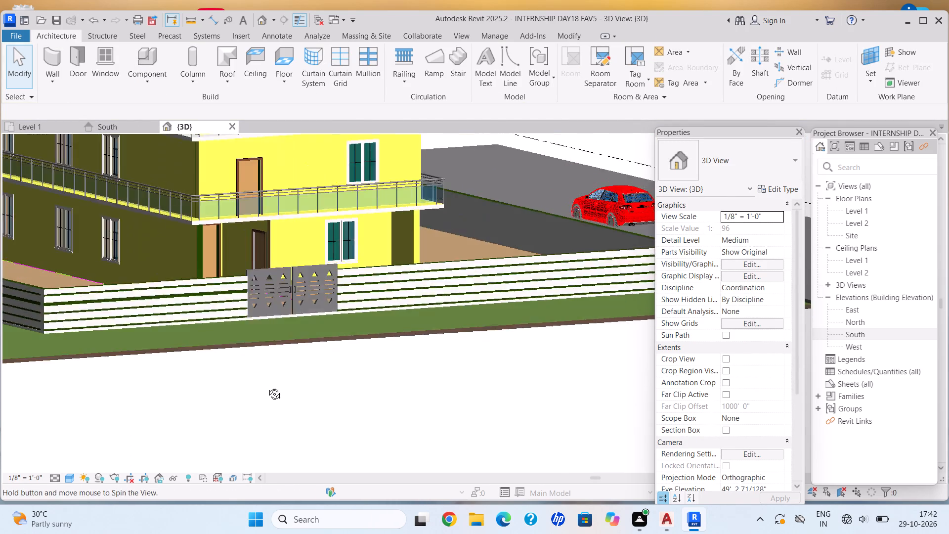
pyautogui.keyDown('shift'); pyautogui.moveTo(267, 387); pyautogui.dragTo(260, 387, button='middle'); pyautogui.keyUp('shift')
pyautogui.keyDown('shift'); pyautogui.middleClick(254, 389); pyautogui.keyUp('shift')
pyautogui.middleClick(272, 348)
pyautogui.middleClick(279, 351)
pyautogui.middleClick(289, 362)
pyautogui.middleClick(298, 378)
pyautogui.scroll(-3, 295, 374)
pyautogui.moveTo(291, 369); pyautogui.dragTo(300, 375, button='middle')
pyautogui.moveTo(323, 388); pyautogui.dragTo(345, 396, button='middle')
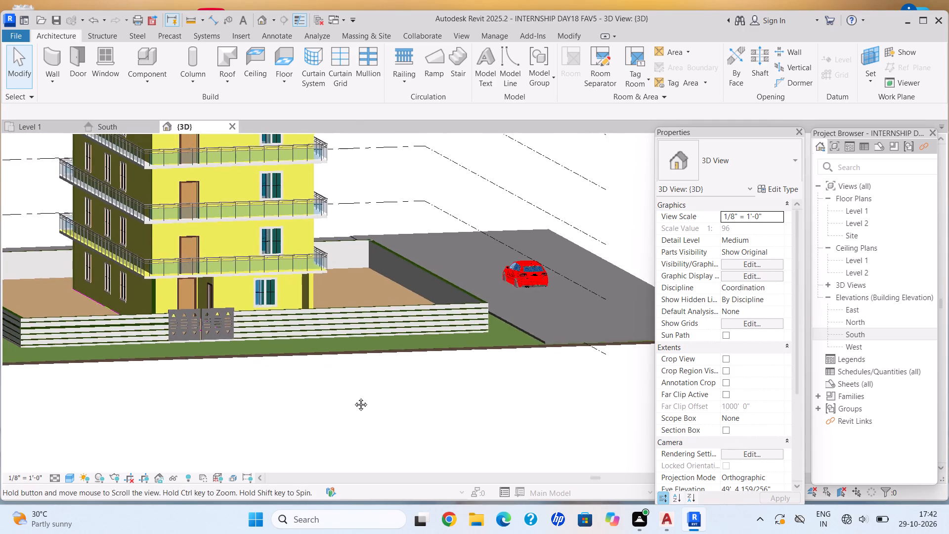
pyautogui.scroll(-1, 270, 387)
pyautogui.middleClick(393, 387)
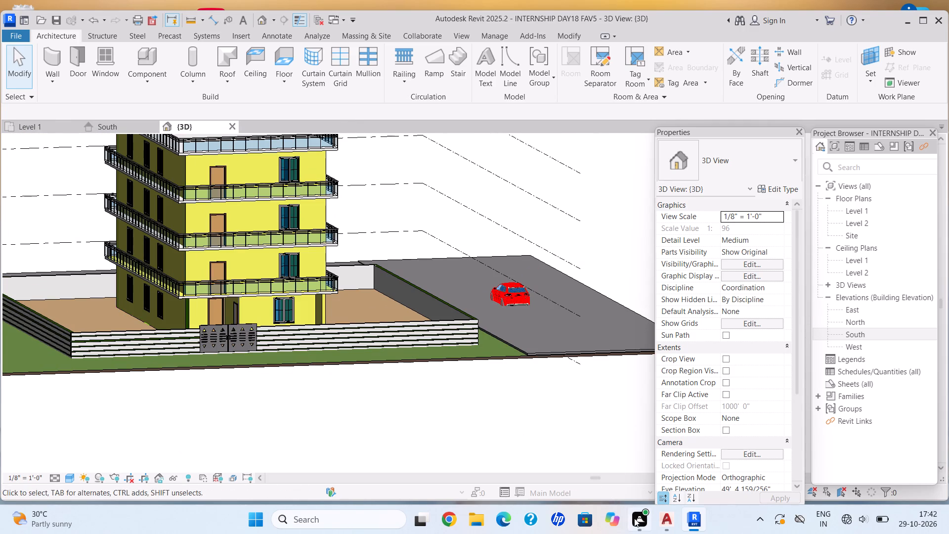
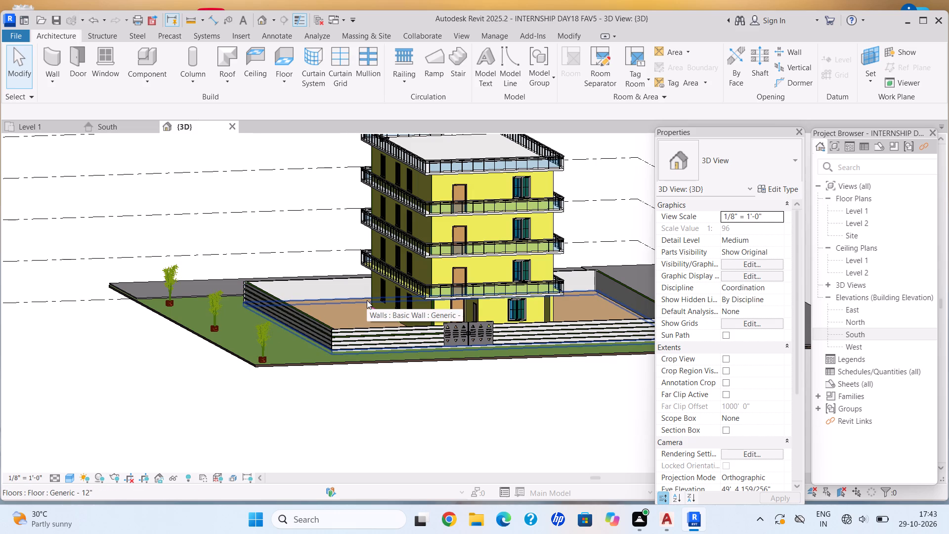
# Examine the entrance gate, the grooved front compound wall on both sides of it, and the wall's corner on the planted side in 3D.
pyautogui.scroll(-1, 402, 380)
pyautogui.moveTo(402, 380); pyautogui.dragTo(395, 380, button='middle')
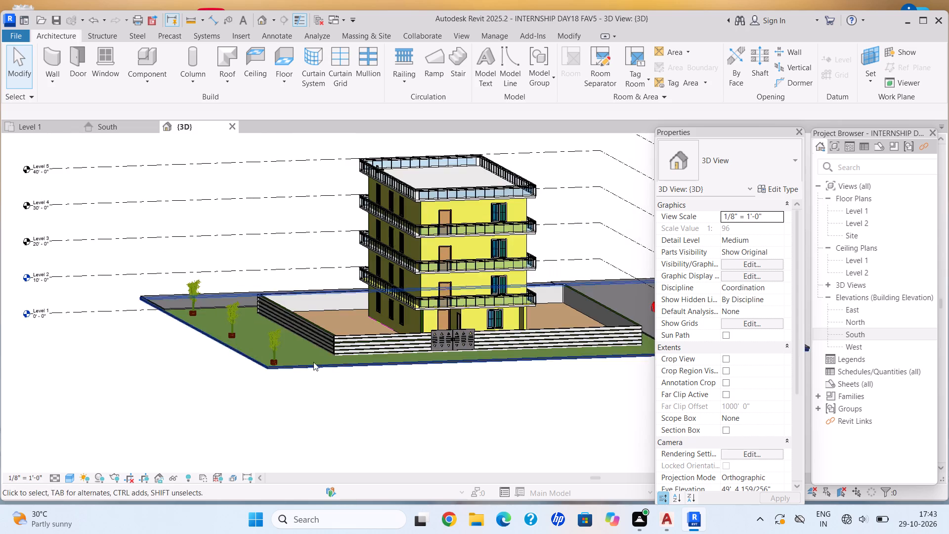
pyautogui.scroll(5, 354, 359)
pyautogui.moveTo(525, 359); pyautogui.dragTo(406, 358, button='middle')
pyautogui.scroll(11, 405, 340)
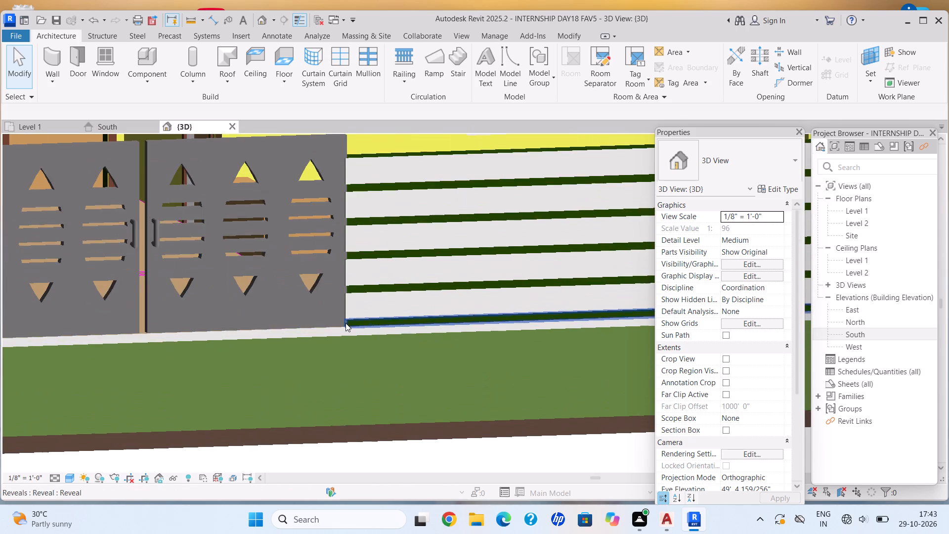
pyautogui.scroll(-9, 362, 344)
pyautogui.middleClick(351, 335)
pyautogui.scroll(5, 285, 302)
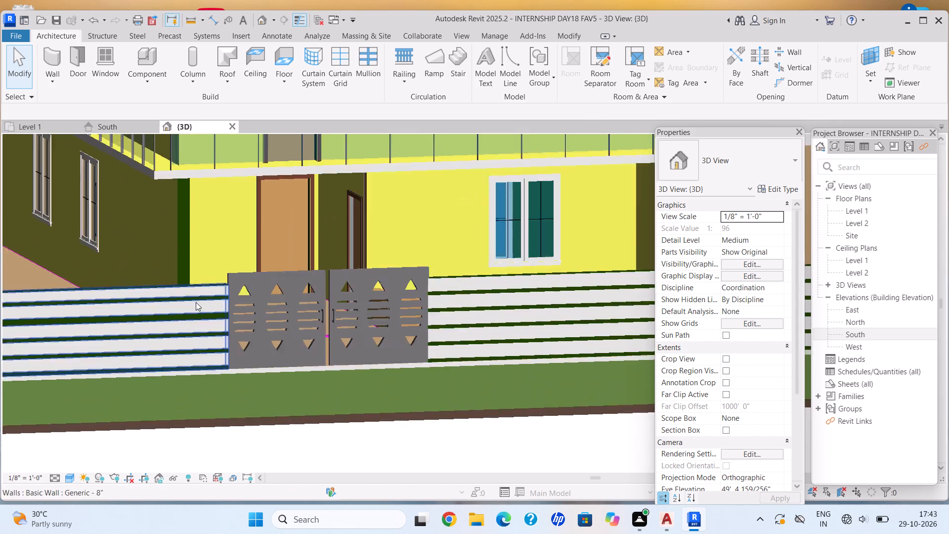
pyautogui.scroll(5, 196, 302)
pyautogui.scroll(6, 220, 378)
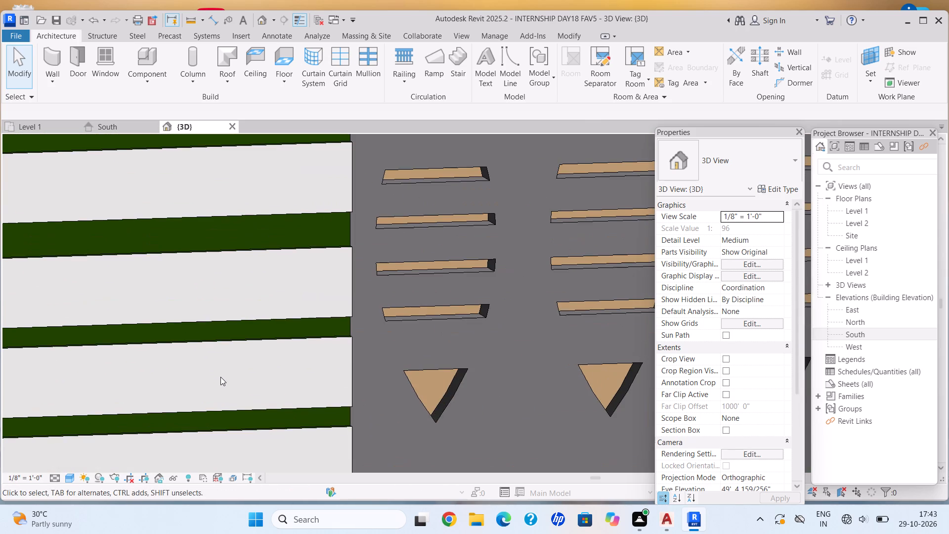
pyautogui.scroll(-16, 220, 370)
pyautogui.moveTo(236, 352); pyautogui.dragTo(222, 346, button='middle')
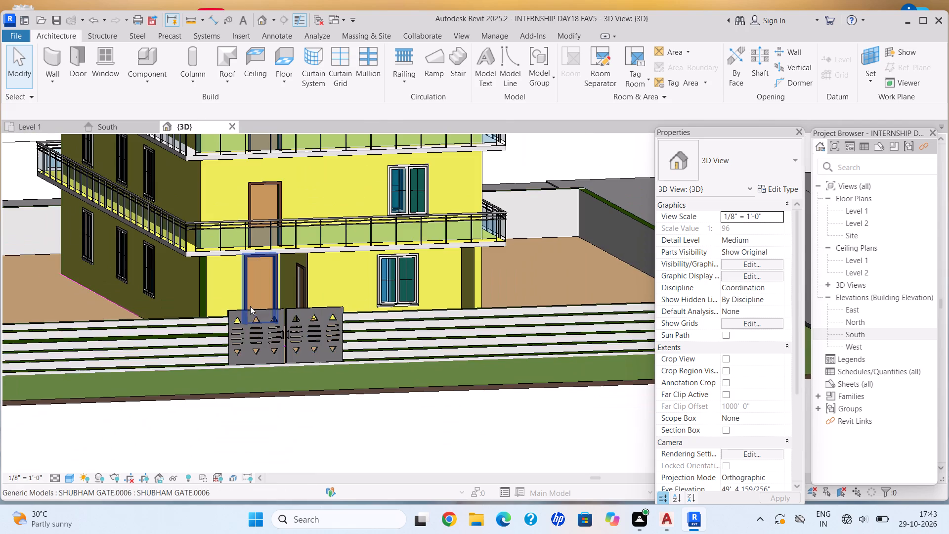
pyautogui.moveTo(121, 334); pyautogui.dragTo(206, 317, button='middle')
pyautogui.scroll(-1, 71, 328)
pyautogui.moveTo(71, 328); pyautogui.dragTo(98, 325, button='middle')
pyautogui.scroll(6, 82, 329)
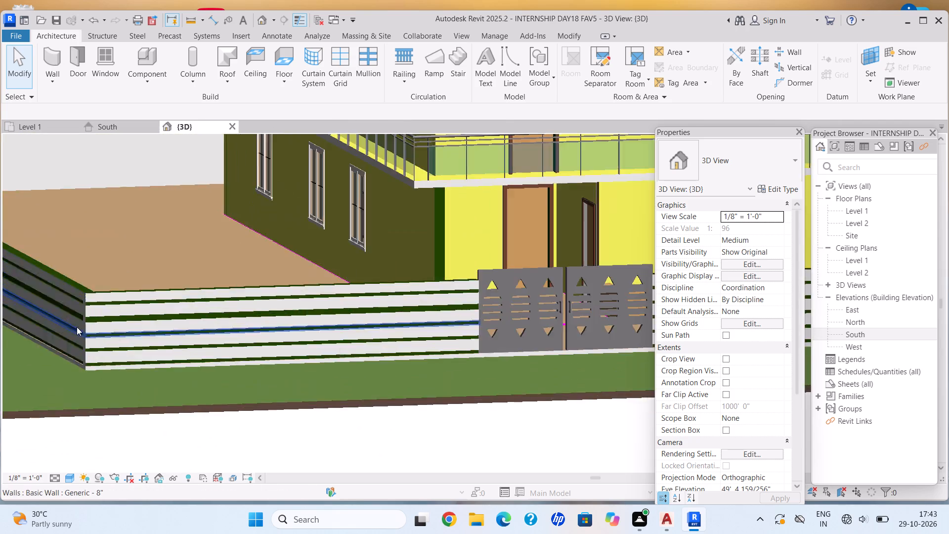
pyautogui.scroll(9, 77, 327)
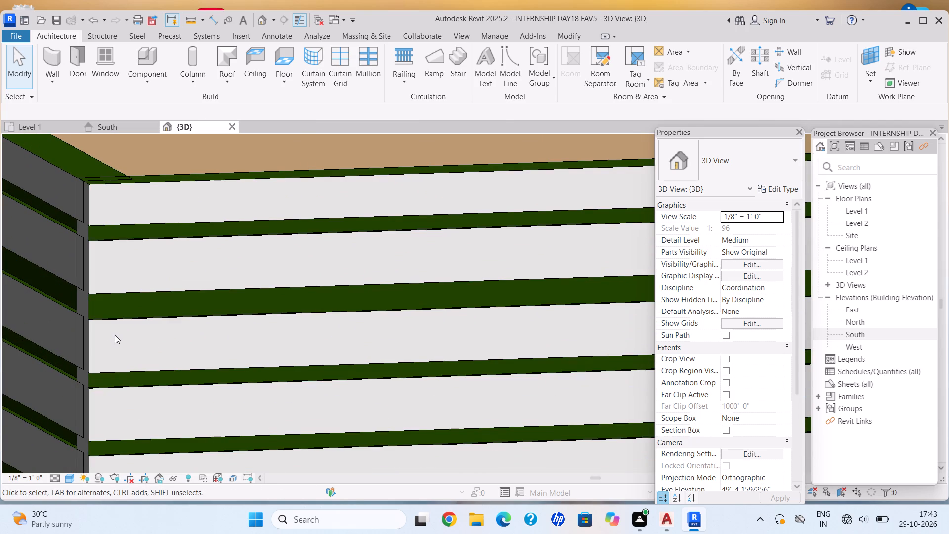
pyautogui.scroll(-9, 115, 335)
pyautogui.scroll(-7, 282, 317)
pyautogui.moveTo(283, 319); pyautogui.dragTo(233, 330, button='middle')
pyautogui.scroll(-2, 203, 331)
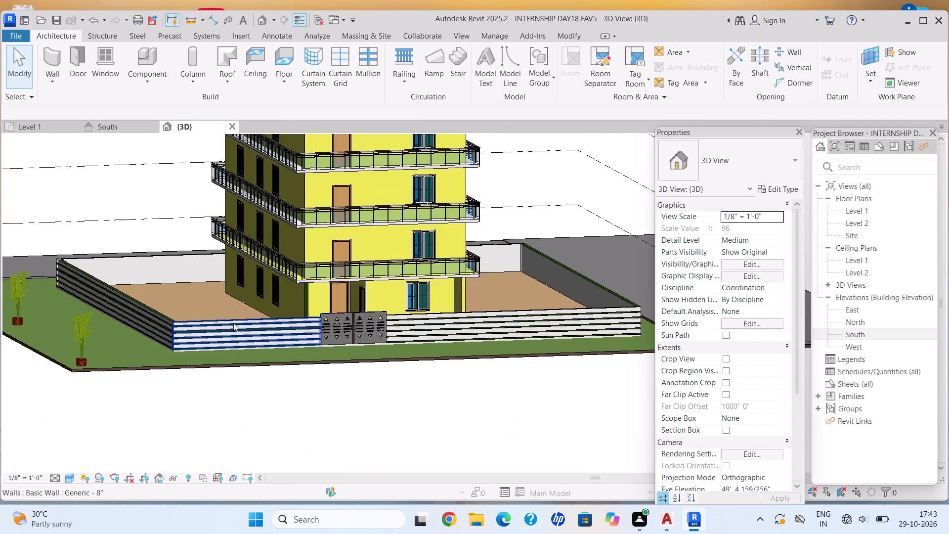
# Examine the compound wall corner beside the side road, the building front, and the whole site with the car and plants.
pyautogui.scroll(-3, 332, 315)
pyautogui.keyDown('shift'); pyautogui.moveTo(343, 313); pyautogui.dragTo(225, 342, button='middle'); pyautogui.keyUp('shift')
pyautogui.keyDown('shift'); pyautogui.moveTo(207, 342); pyautogui.dragTo(201, 342, button='middle'); pyautogui.keyUp('shift')
pyautogui.scroll(9, 357, 318)
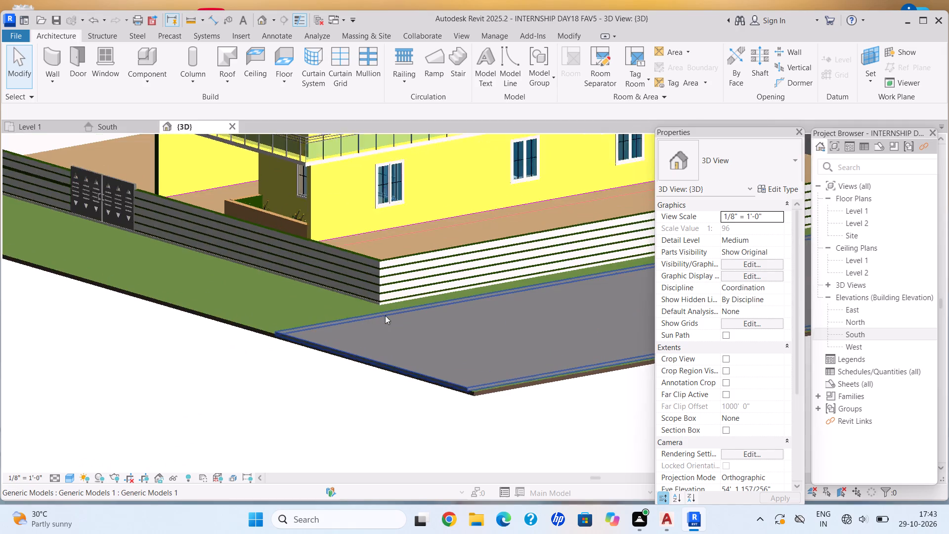
pyautogui.scroll(2, 385, 315)
pyautogui.scroll(-3, 229, 314)
pyautogui.moveTo(225, 310); pyautogui.dragTo(352, 292, button='middle')
pyautogui.keyDown('shift'); pyautogui.scroll(-1, 353, 292); pyautogui.keyUp('shift')
pyautogui.scroll(-2, 353, 294)
pyautogui.moveTo(353, 294); pyautogui.dragTo(335, 288, button='middle')
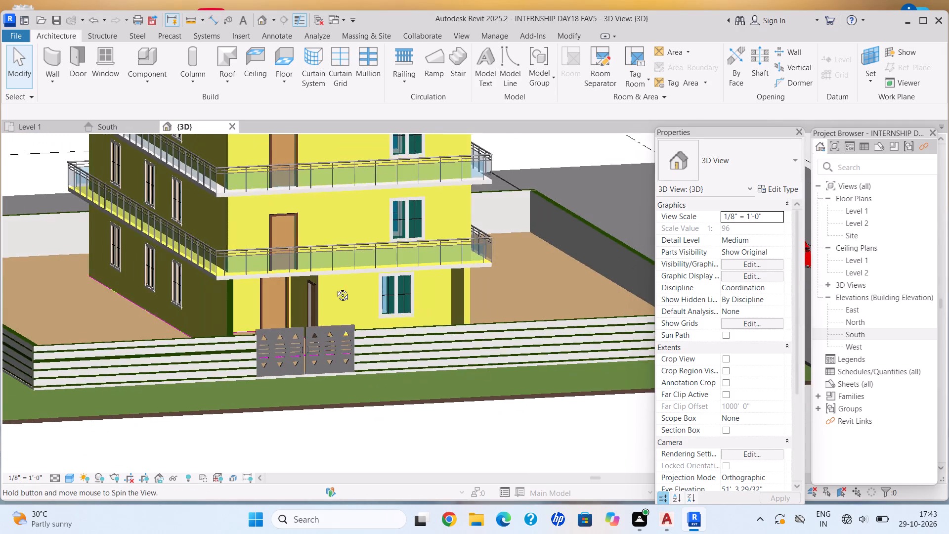
pyautogui.moveTo(335, 288); pyautogui.dragTo(335, 288, button='middle')
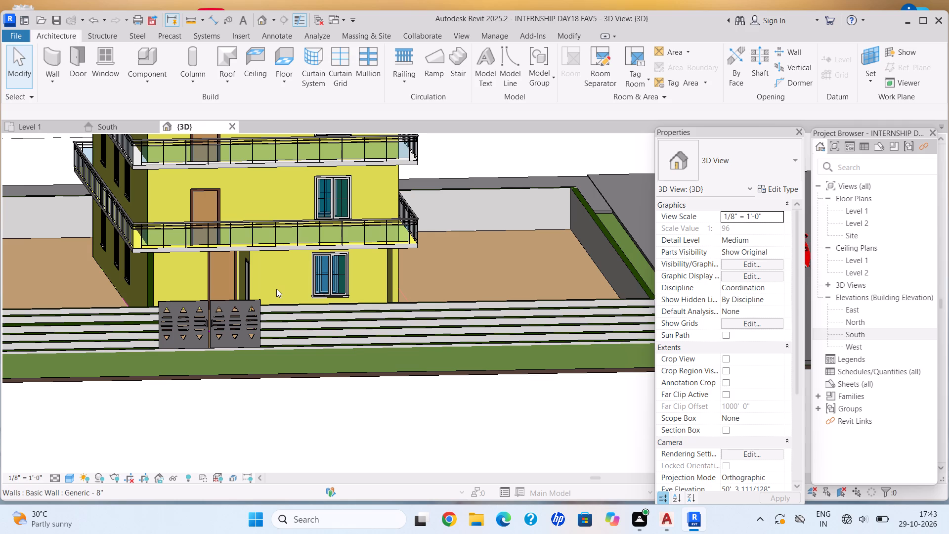
pyautogui.scroll(-6, 302, 332)
pyautogui.moveTo(298, 327); pyautogui.dragTo(307, 353, button='middle')
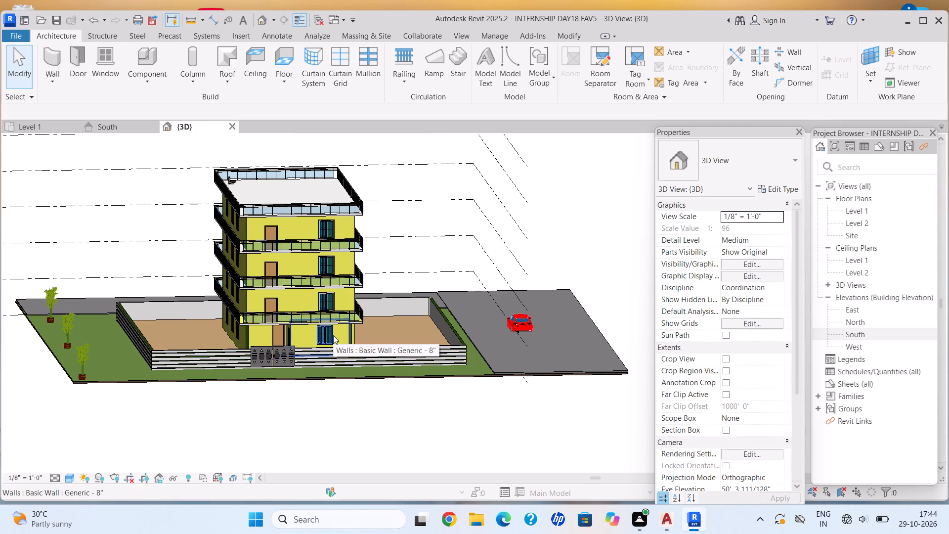
pyautogui.scroll(-1, 333, 335)
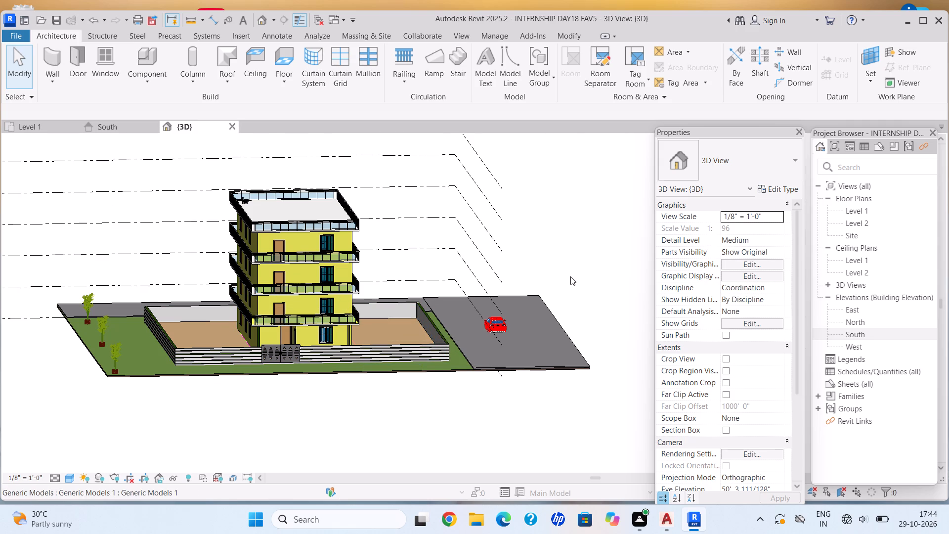
pyautogui.scroll(3, 265, 306)
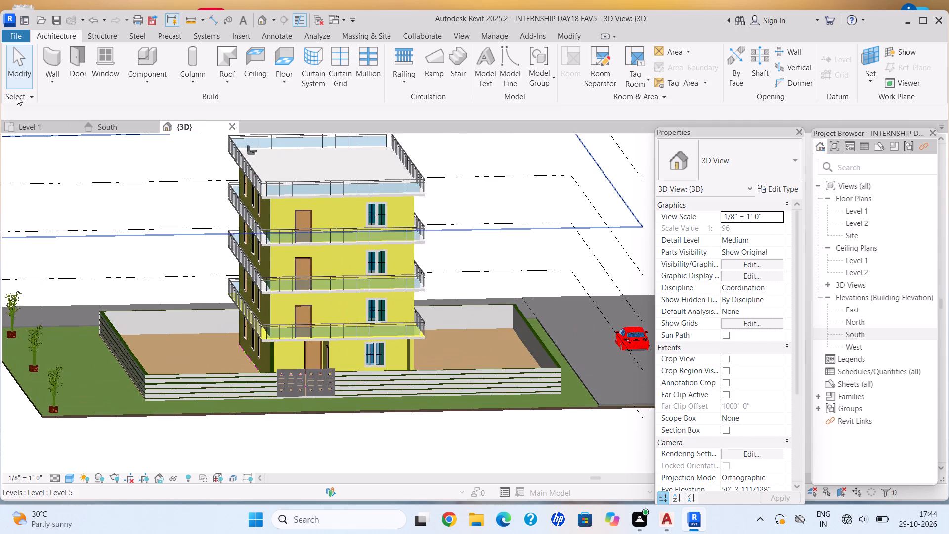
# Save the project as a Revit project file named INTERNSHIP DAY18 FAV5.rvt in the Documents folder.
pyautogui.click(16, 36)
pyautogui.click(60, 196)
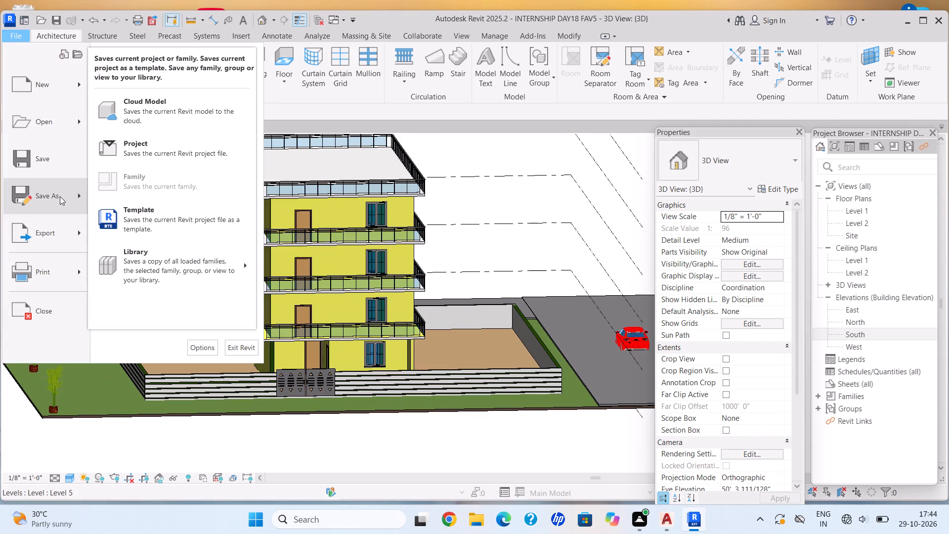
pyautogui.click(163, 152)
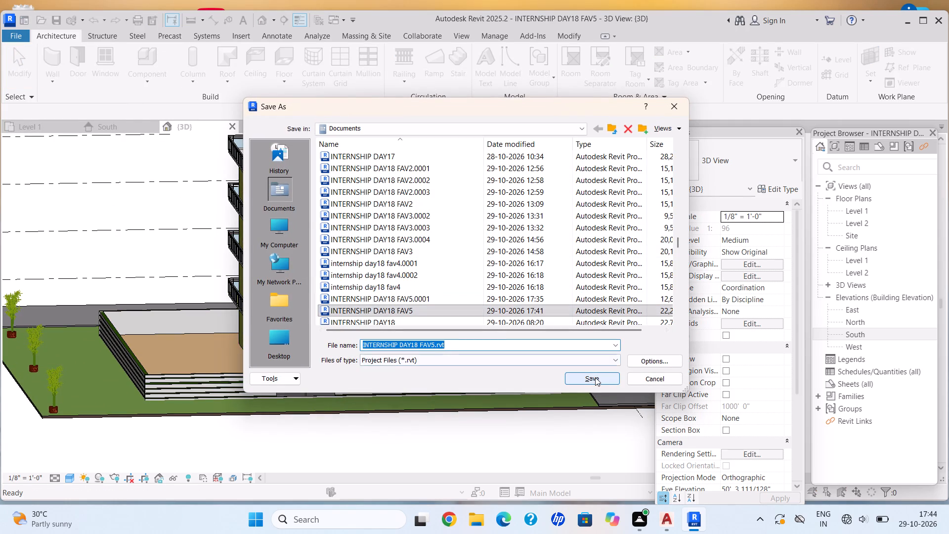
pyautogui.click(595, 377)
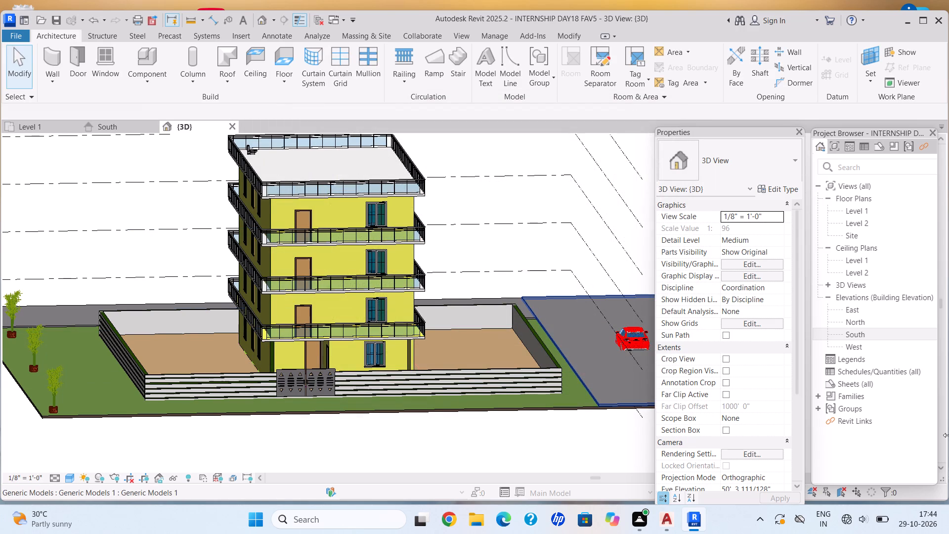
# Save the project once more as INTERNSHIP DAY18 FAV5.rvt in the Documents folder, using the project file type.
pyautogui.click(21, 33)
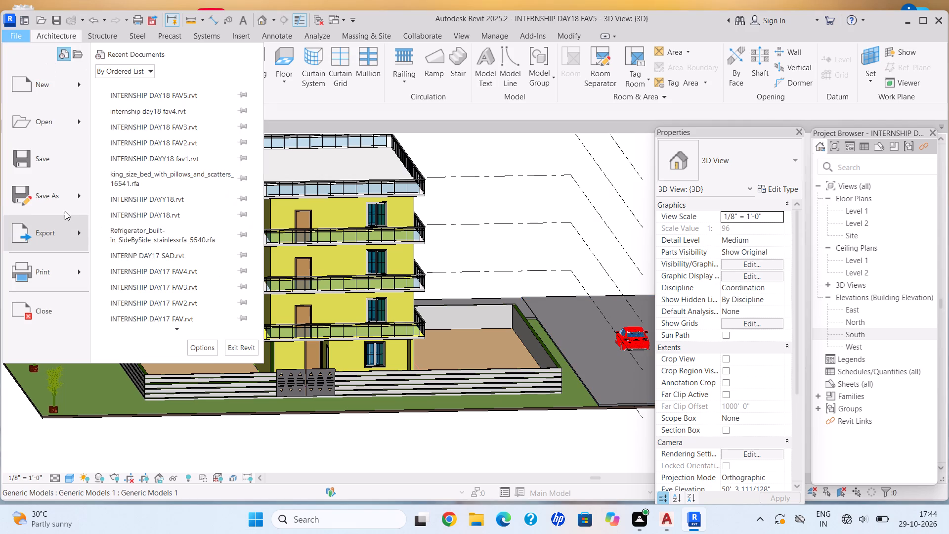
pyautogui.click(56, 198)
pyautogui.click(197, 140)
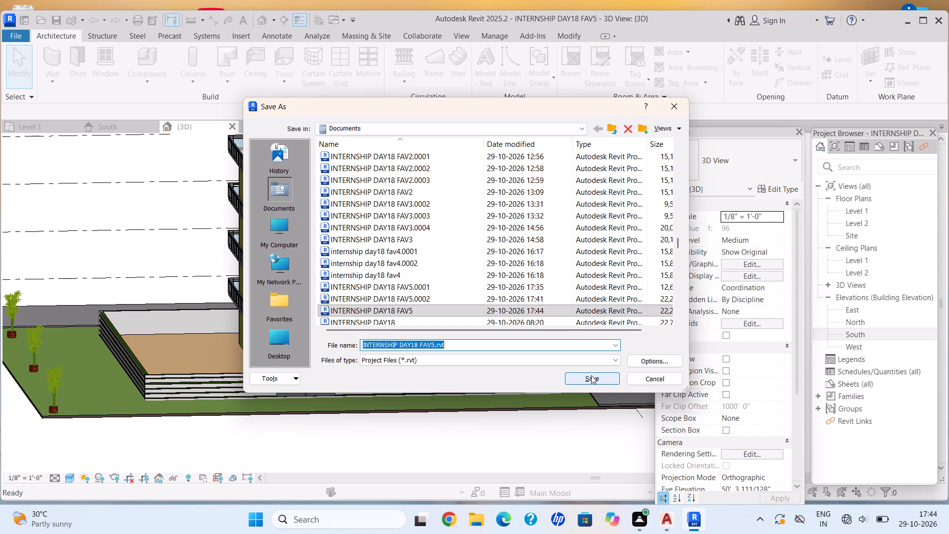
pyautogui.click(591, 375)
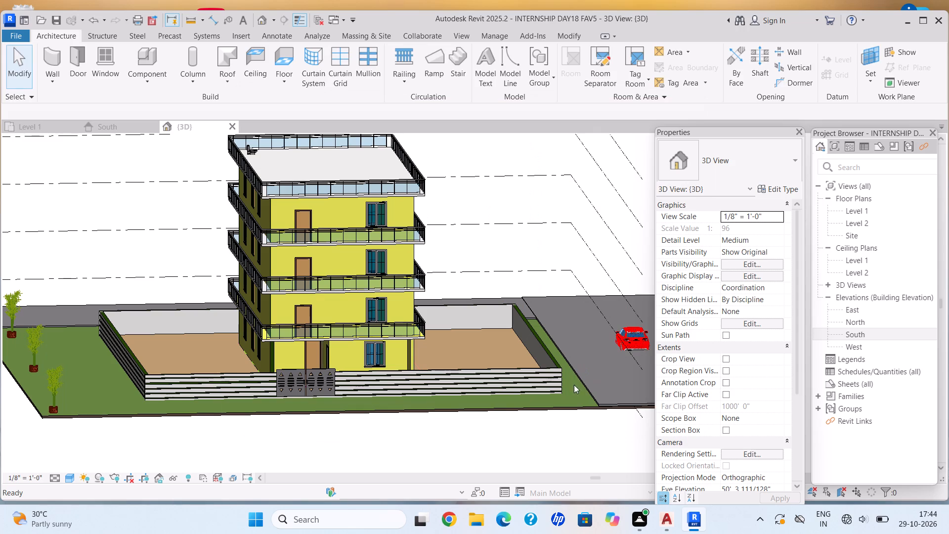